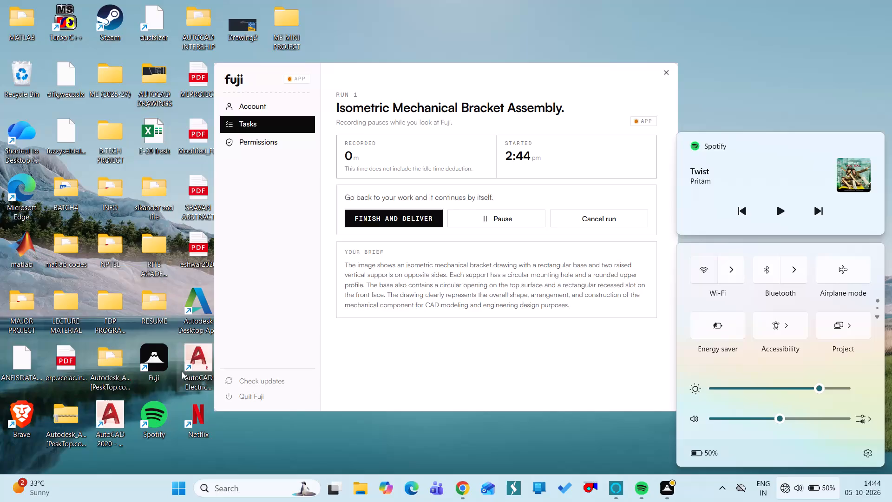
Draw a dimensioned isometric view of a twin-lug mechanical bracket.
Launch AutoCAD 2020 from the desktop.
{"action": "double_click", "coordinate": [106, 433]}
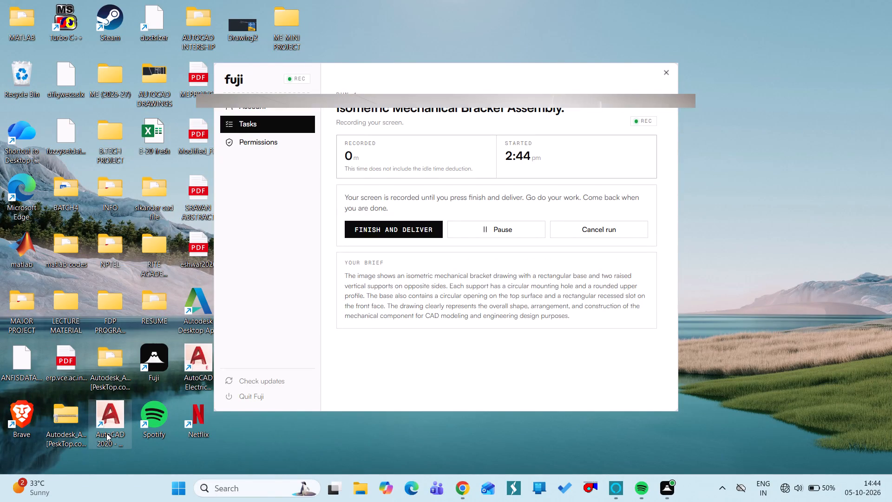
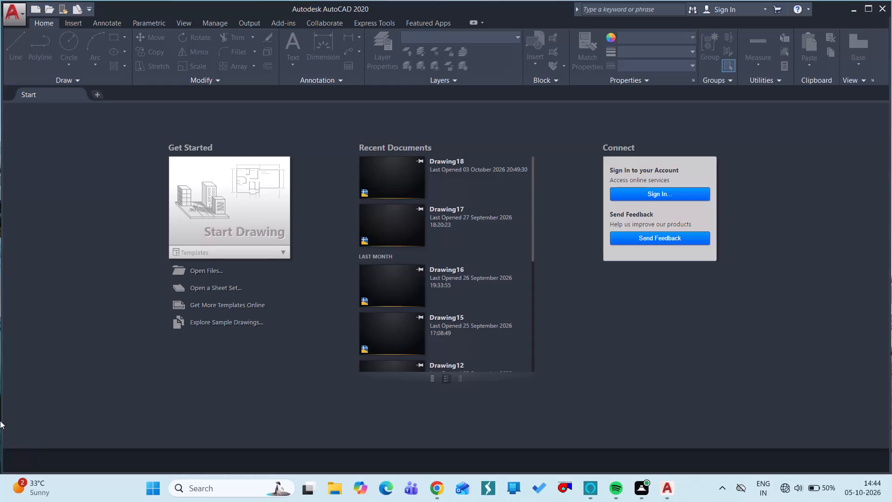
Start a new blank drawing.
{"action": "left_click", "coordinate": [242, 203]}
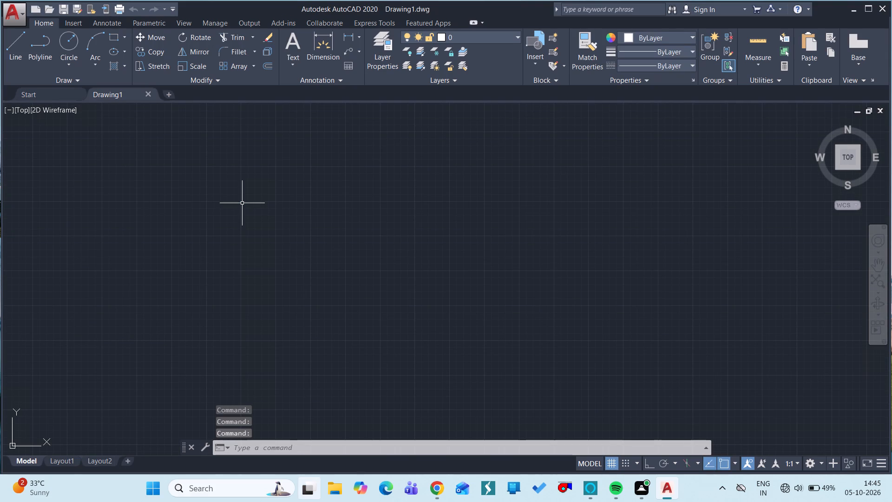
Run the LOGFILEON command.
{"action": "left_click", "coordinate": [275, 446]}
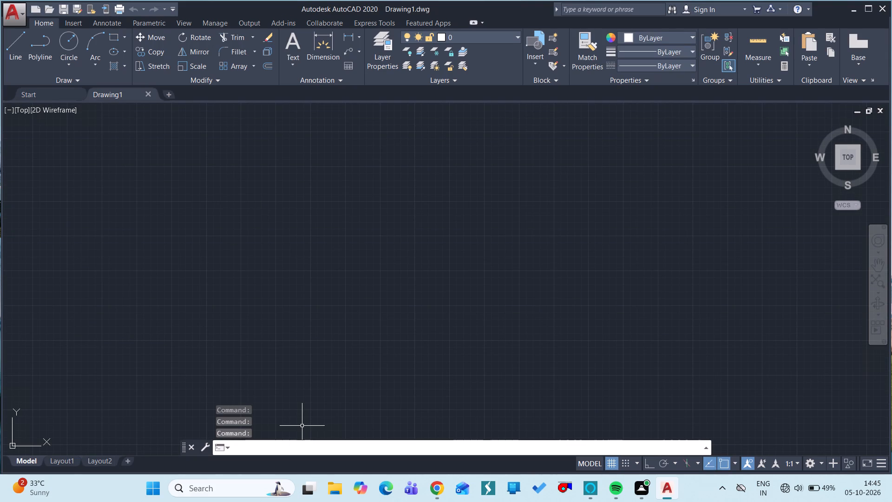
{"action": "type", "text": "lo"}
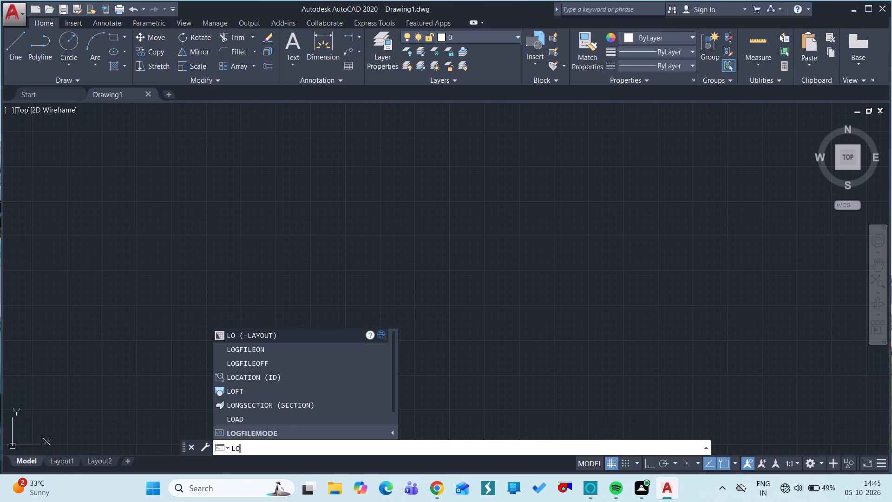
{"action": "left_click", "coordinate": [261, 349]}
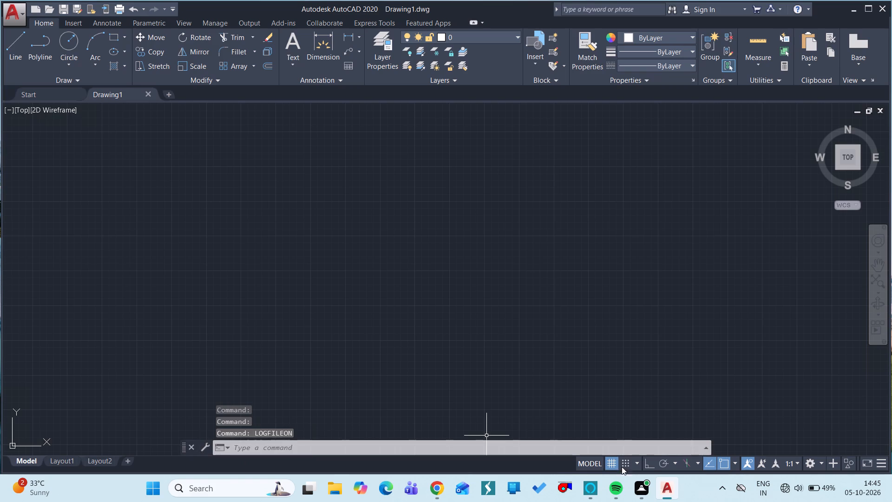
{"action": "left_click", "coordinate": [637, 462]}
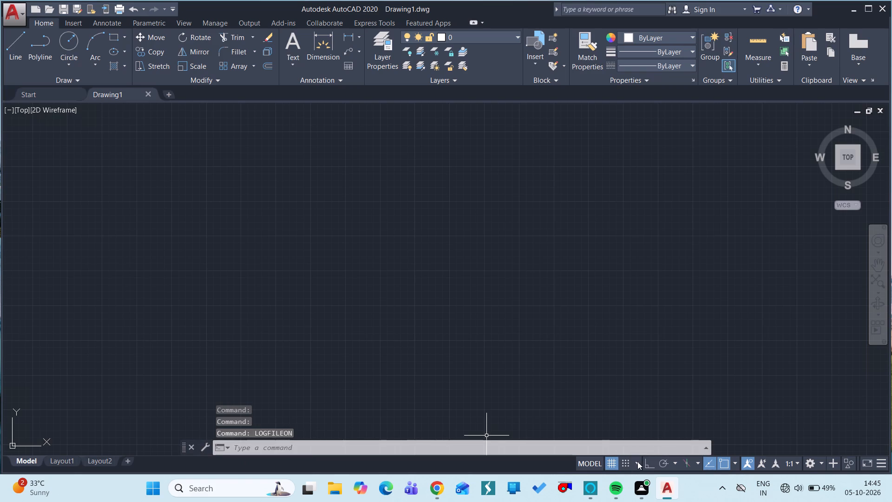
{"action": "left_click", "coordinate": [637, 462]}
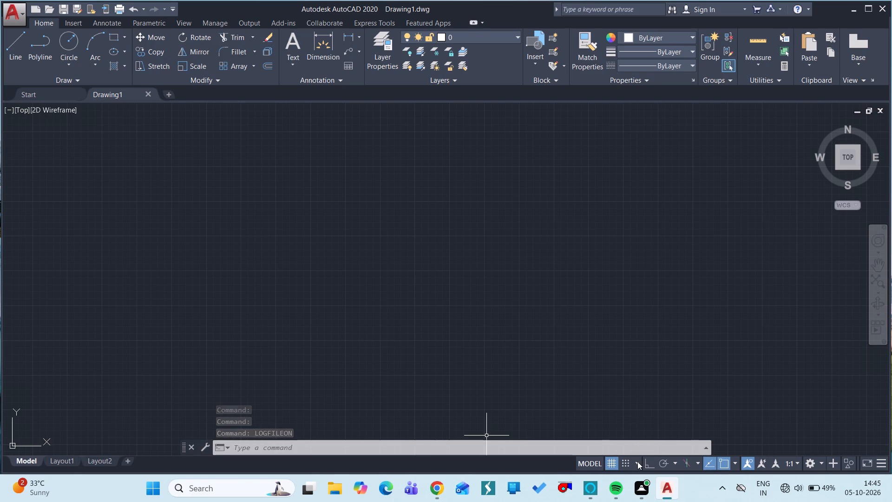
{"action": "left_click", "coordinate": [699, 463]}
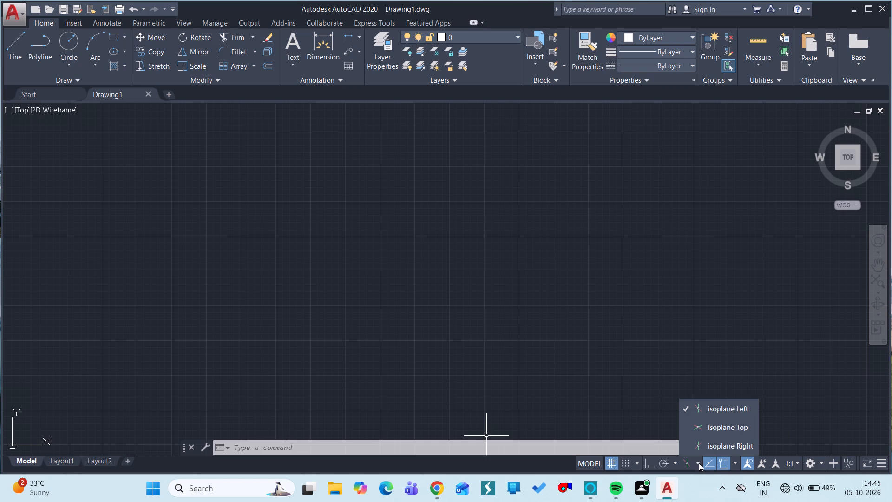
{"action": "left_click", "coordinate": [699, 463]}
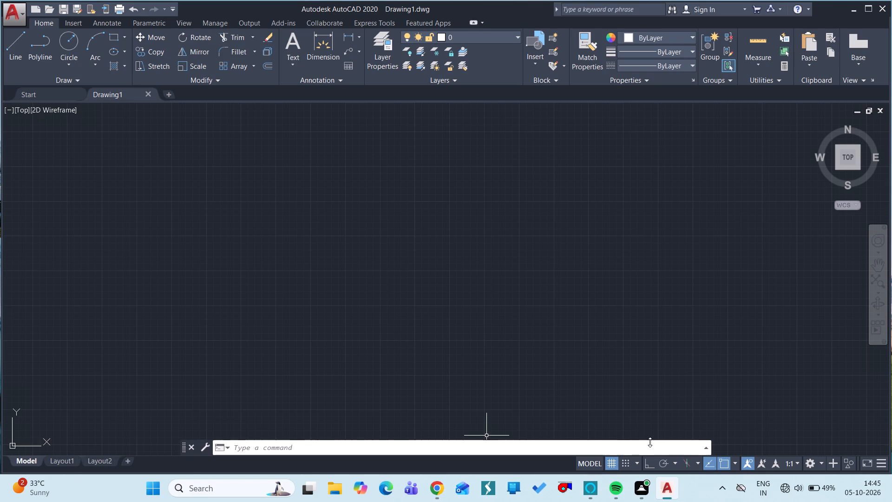
Set polar tracking to 30-degree increments (30, 60, 90, 120).
{"action": "left_click", "coordinate": [676, 462]}
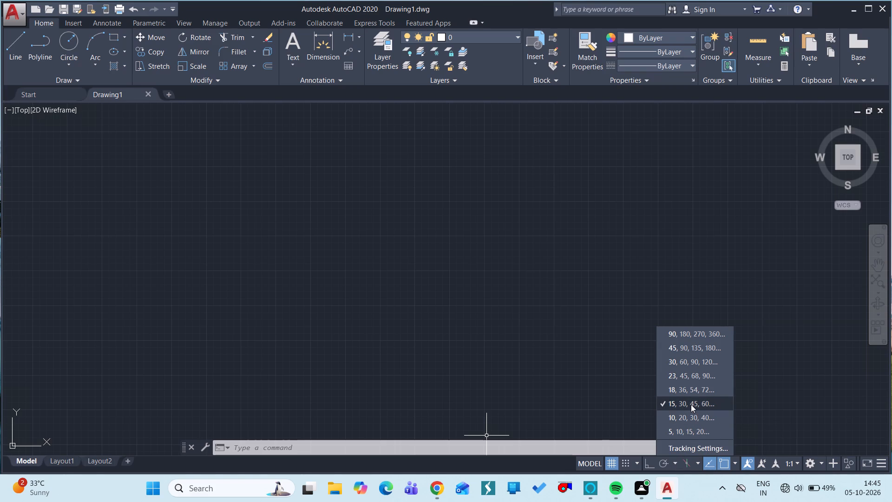
{"action": "left_click", "coordinate": [688, 365]}
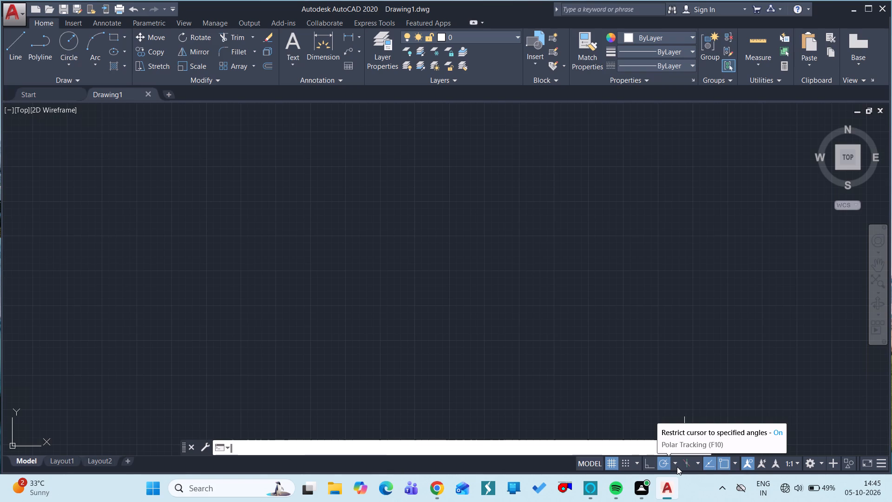
{"action": "key", "text": "shift+F5"}
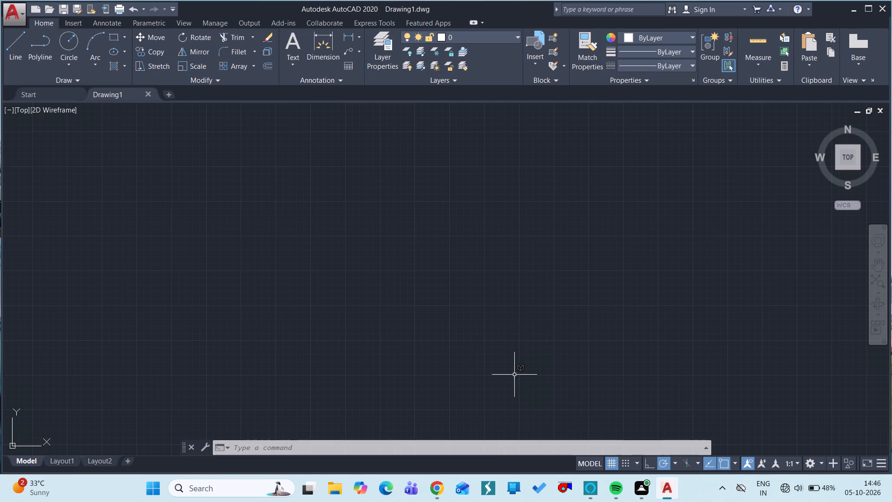
{"action": "left_click", "coordinate": [676, 463]}
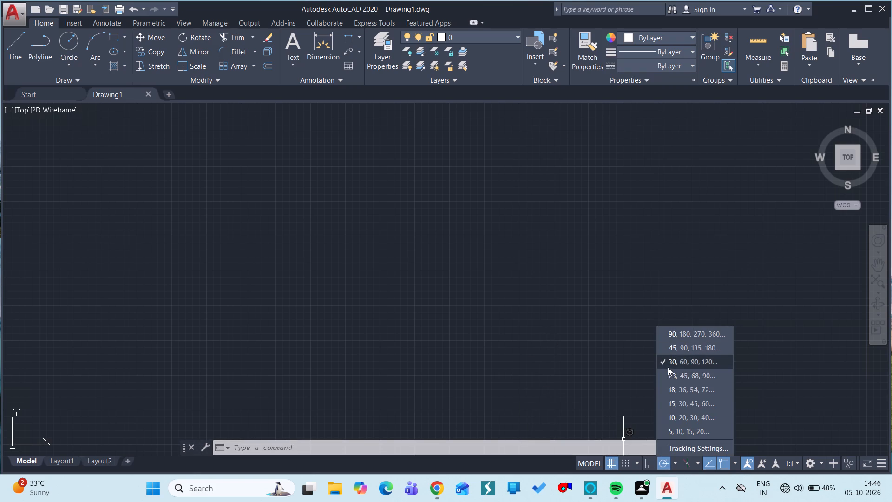
{"action": "left_click", "coordinate": [668, 367]}
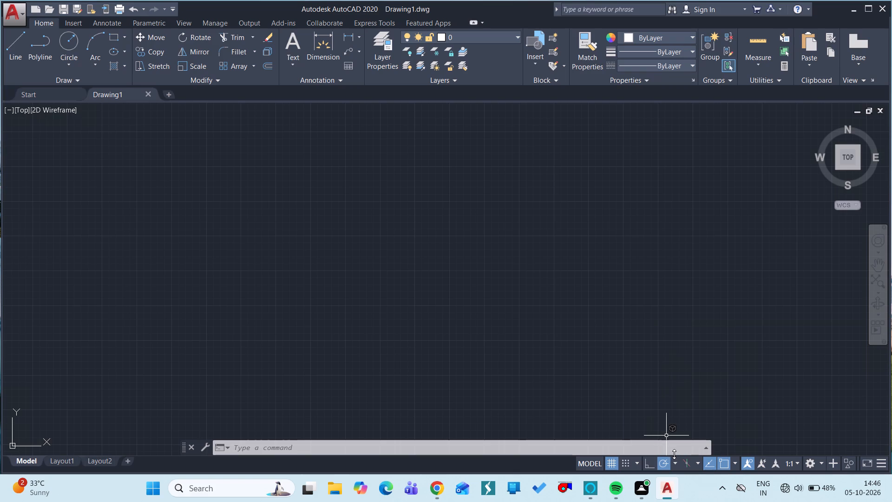
Switch to isometric drafting on the isoplane Right.
{"action": "left_click", "coordinate": [697, 460]}
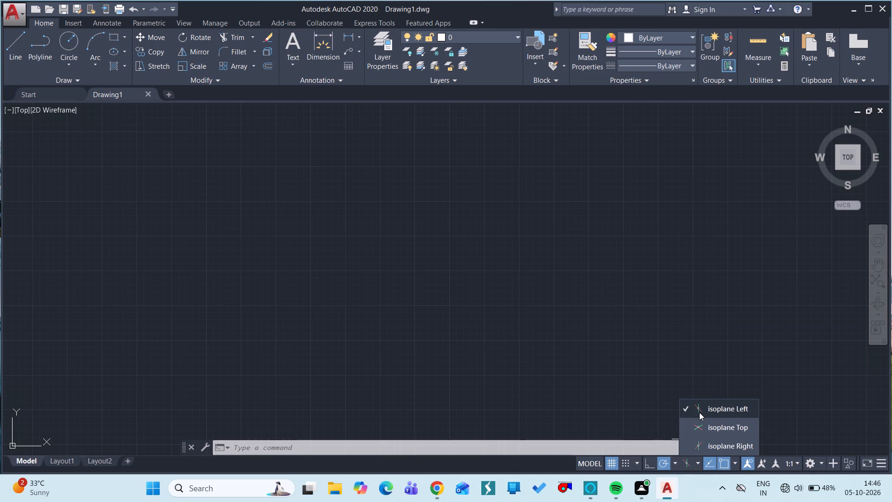
{"action": "left_click", "coordinate": [708, 439]}
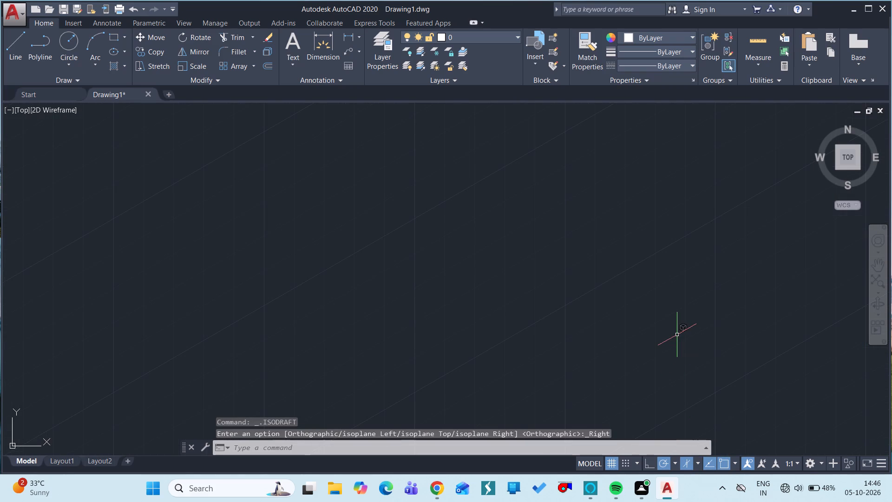
With Ortho mode on, draw two consecutive line segments of 45 units each along the 30° isometric direction.
{"action": "scroll", "coordinate": [679, 322], "scroll_direction": "down", "scroll_amount": 8}
{"action": "scroll", "coordinate": [679, 322], "scroll_direction": "down", "scroll_amount": 3, "text": "ctrl"}
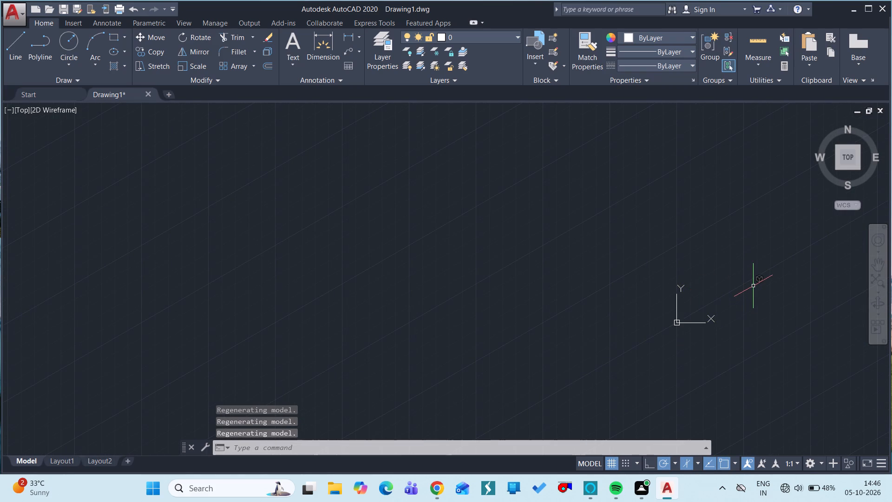
{"action": "scroll", "coordinate": [753, 286], "scroll_direction": "right", "scroll_amount": 3}
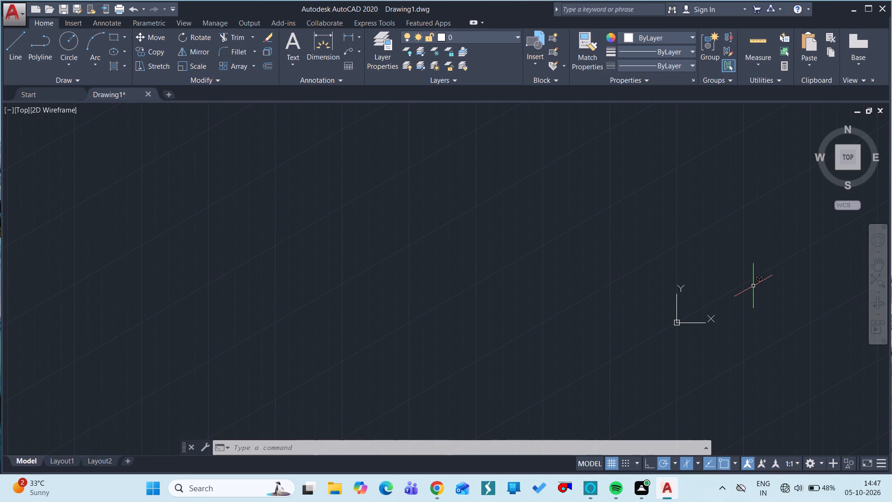
{"action": "scroll", "coordinate": [753, 286], "scroll_direction": "down", "scroll_amount": 2, "text": "ctrl"}
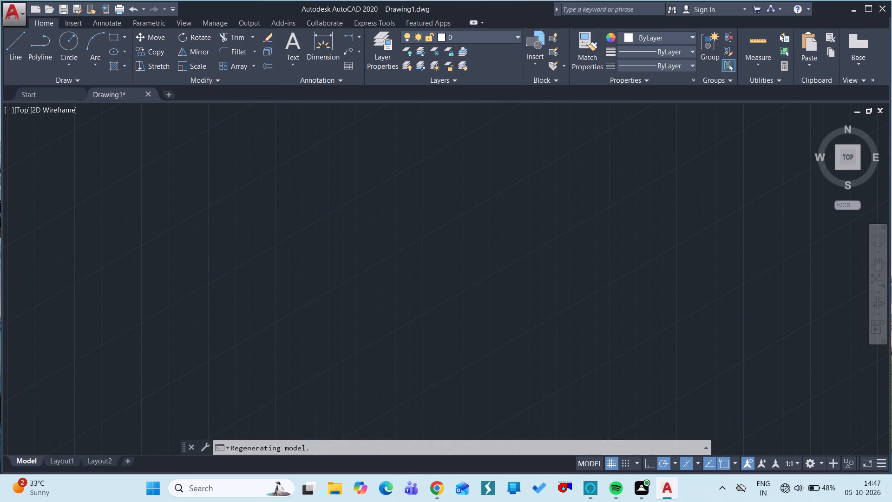
{"action": "scroll", "coordinate": [753, 286], "scroll_direction": "down", "scroll_amount": 1, "text": "ctrl"}
{"action": "scroll", "coordinate": [777, 271], "scroll_direction": "right", "scroll_amount": 3}
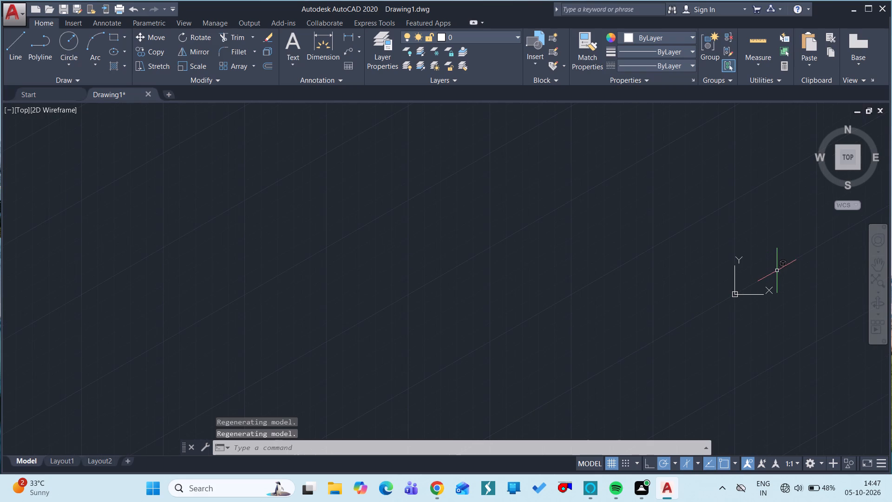
{"action": "scroll", "coordinate": [777, 271], "scroll_direction": "down", "scroll_amount": 5, "text": "ctrl"}
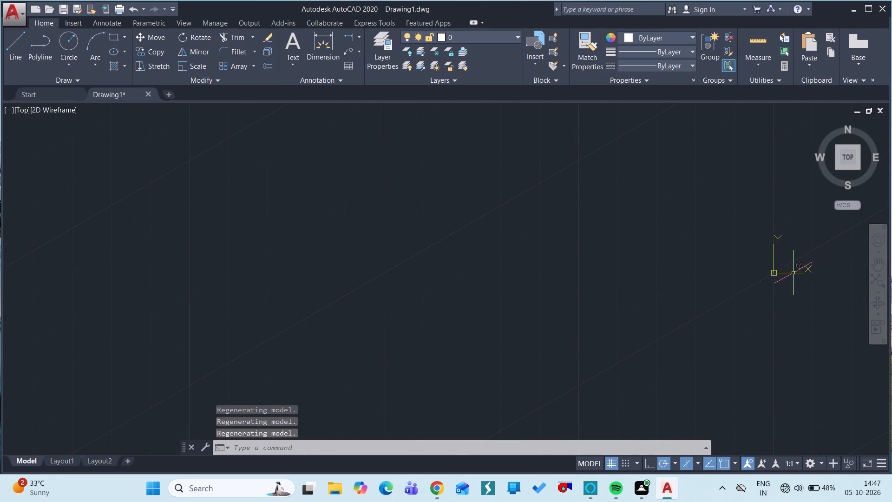
{"action": "left_click_drag", "start_coordinate": [773, 274], "coordinate": [696, 297]}
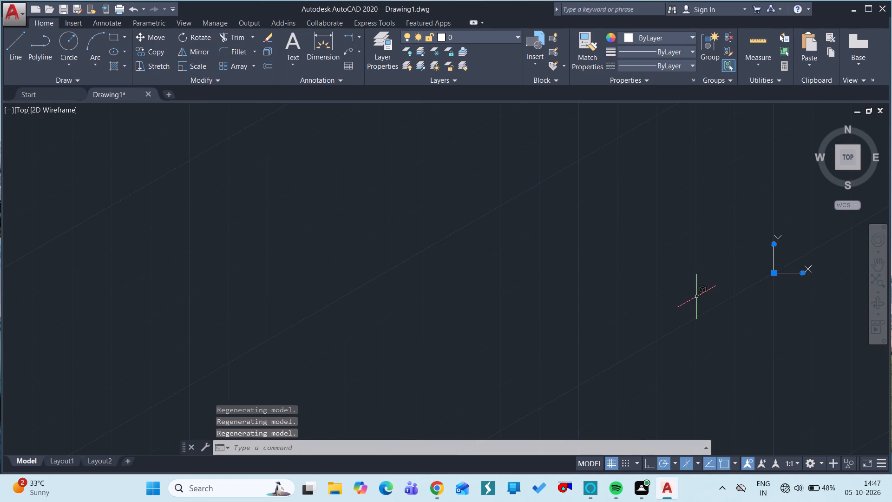
{"action": "scroll", "coordinate": [770, 256], "scroll_direction": "down", "scroll_amount": 2, "text": "ctrl"}
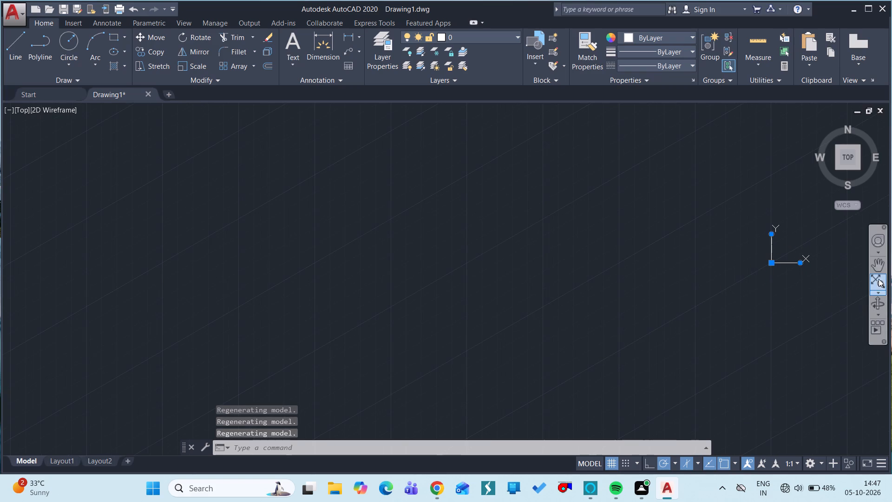
{"action": "left_click", "coordinate": [875, 269]}
{"action": "left_click_drag", "start_coordinate": [800, 246], "coordinate": [698, 278]}
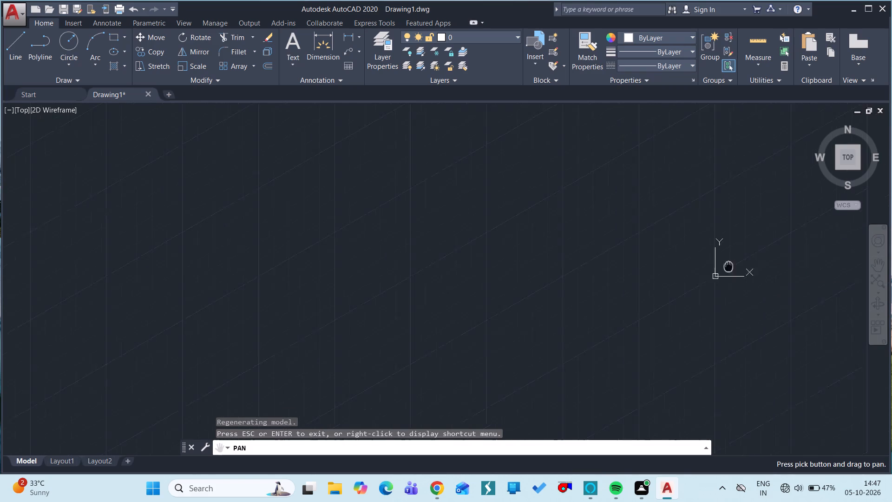
{"action": "left_click_drag", "start_coordinate": [698, 278], "coordinate": [189, 420]}
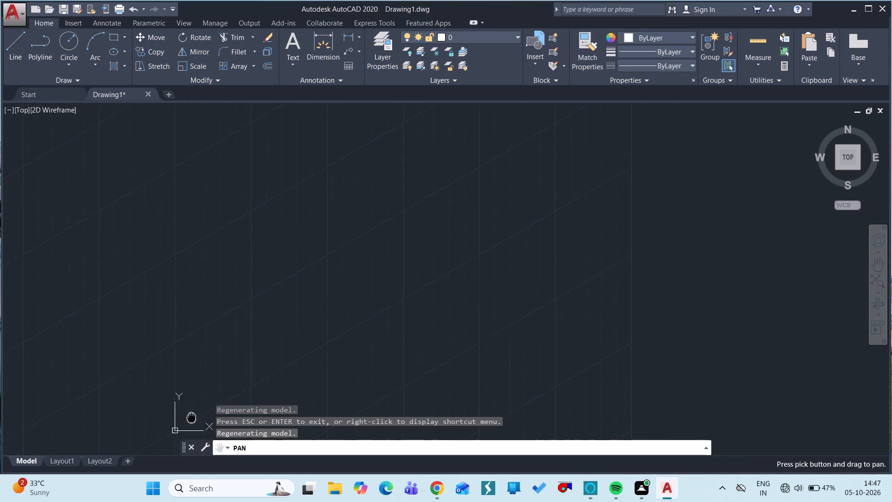
{"action": "left_click_drag", "start_coordinate": [189, 420], "coordinate": [125, 418]}
{"action": "left_click_drag", "start_coordinate": [125, 418], "coordinate": [30, 469]}
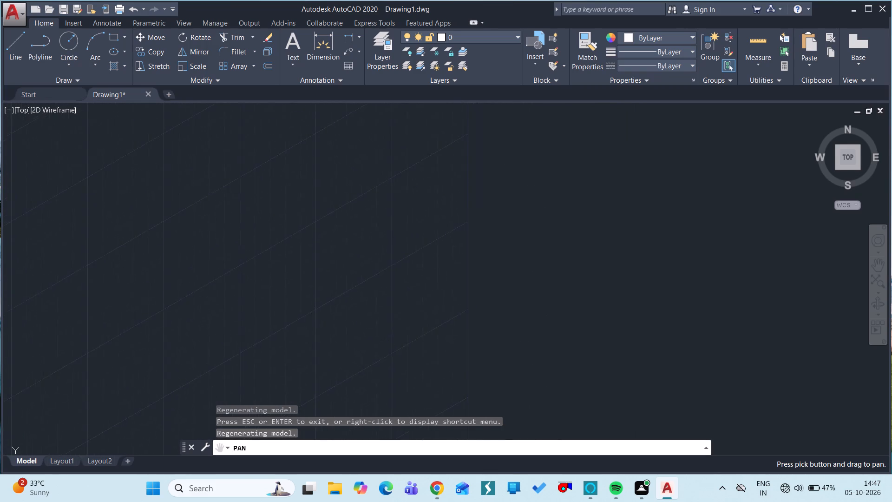
{"action": "left_click_drag", "start_coordinate": [30, 469], "coordinate": [132, 402]}
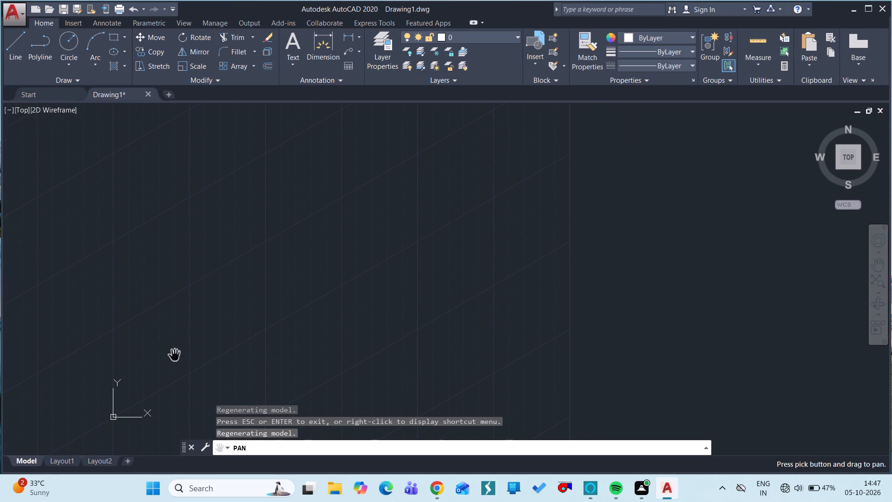
{"action": "scroll", "coordinate": [177, 353], "scroll_direction": "down", "scroll_amount": 1, "text": "ctrl"}
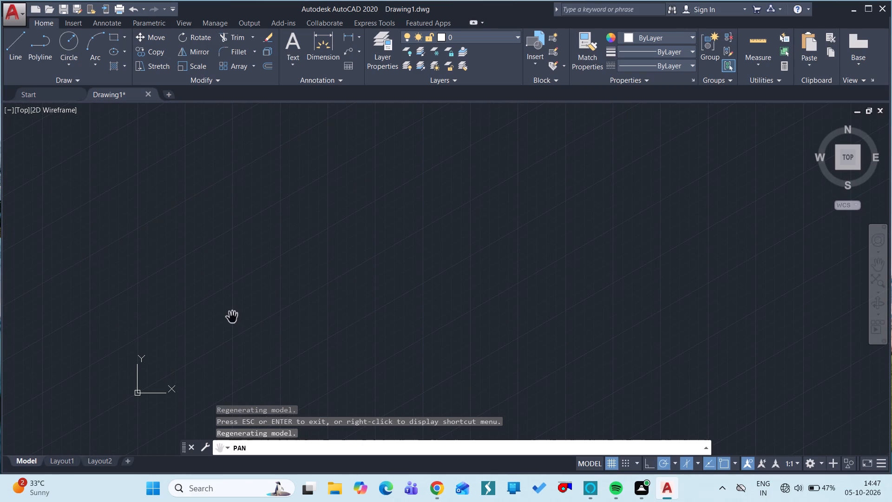
{"action": "key", "text": "Escape"}
{"action": "type", "text": "l"}
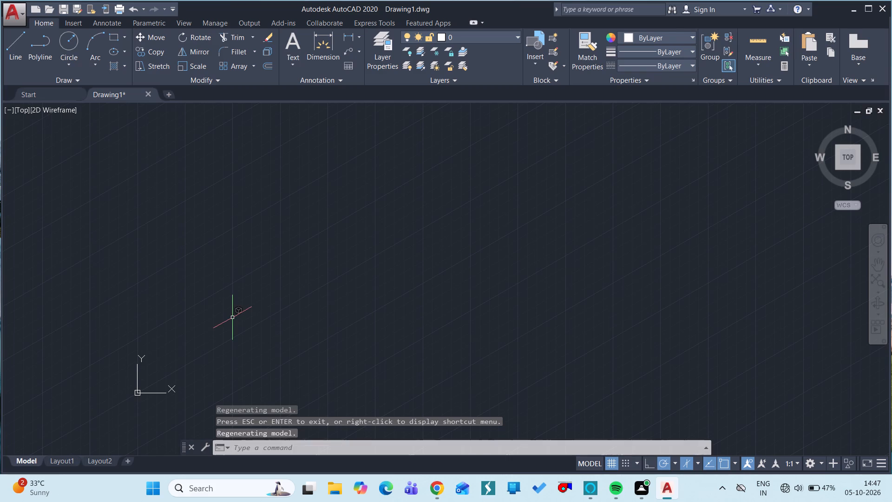
{"action": "key", "text": "space"}
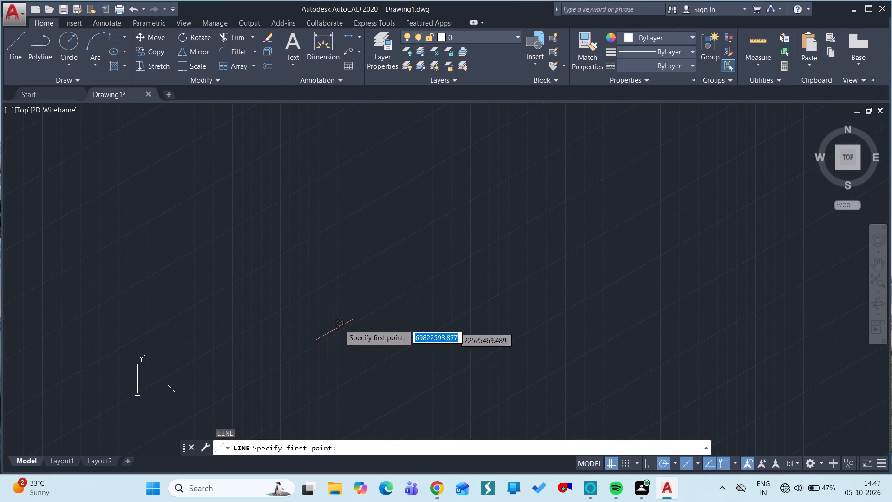
{"action": "left_click", "coordinate": [382, 316]}
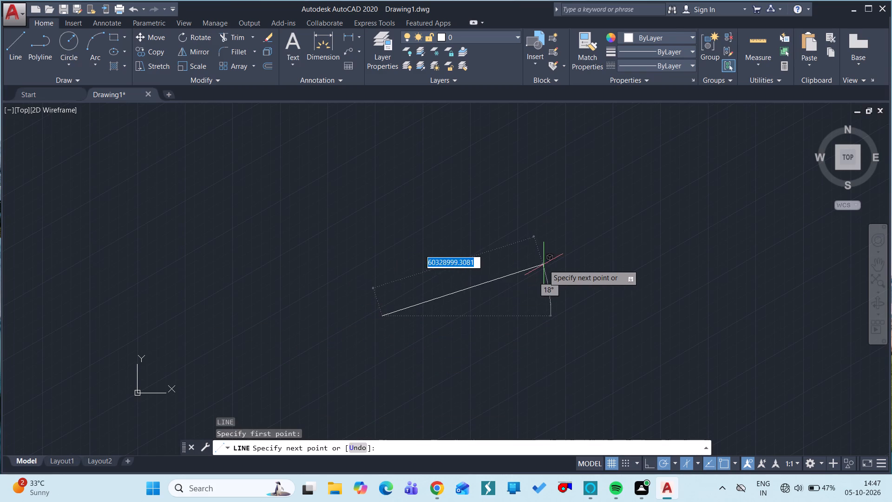
{"action": "left_click", "coordinate": [648, 466]}
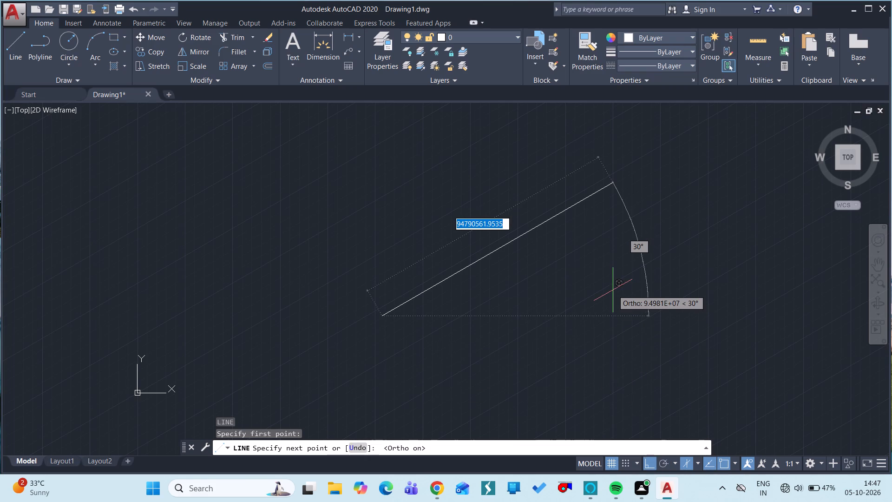
{"action": "type", "text": "45"}
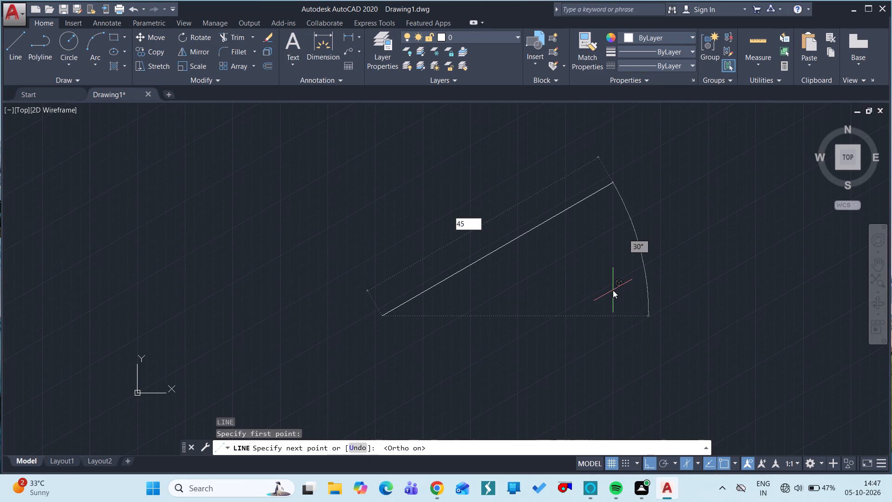
{"action": "key", "text": "space"}
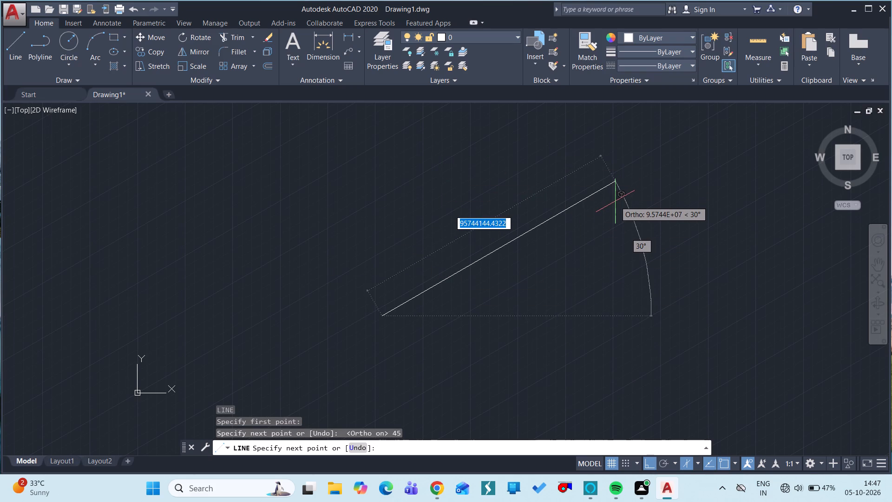
{"action": "type", "text": "45"}
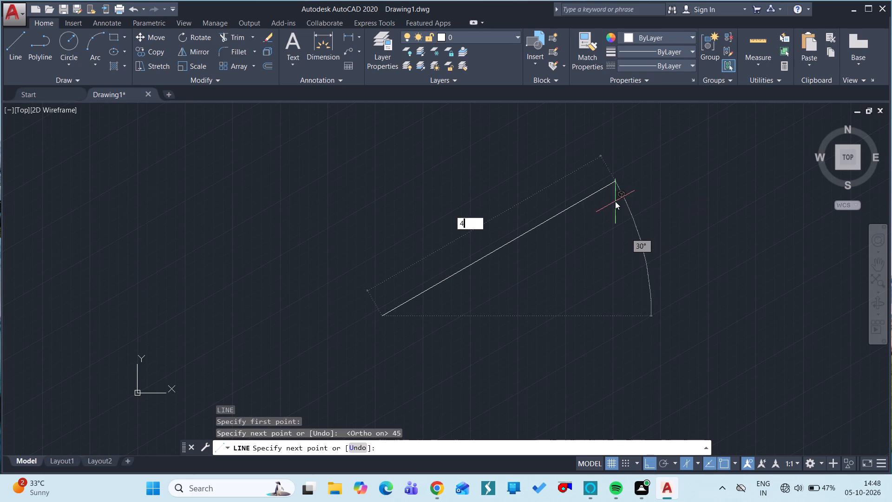
{"action": "key", "text": "space"}
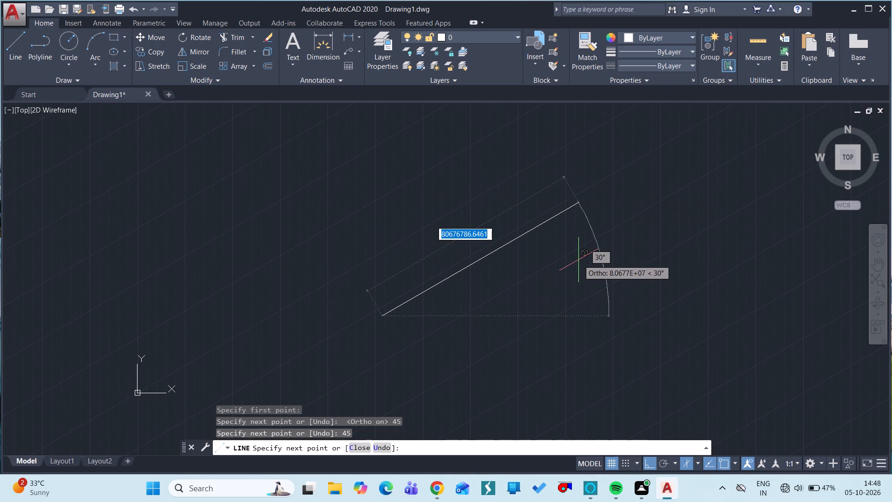
Add four more consecutive line segments of 45 units each along the 30° isometric direction and end the line.
{"action": "type", "text": "45"}
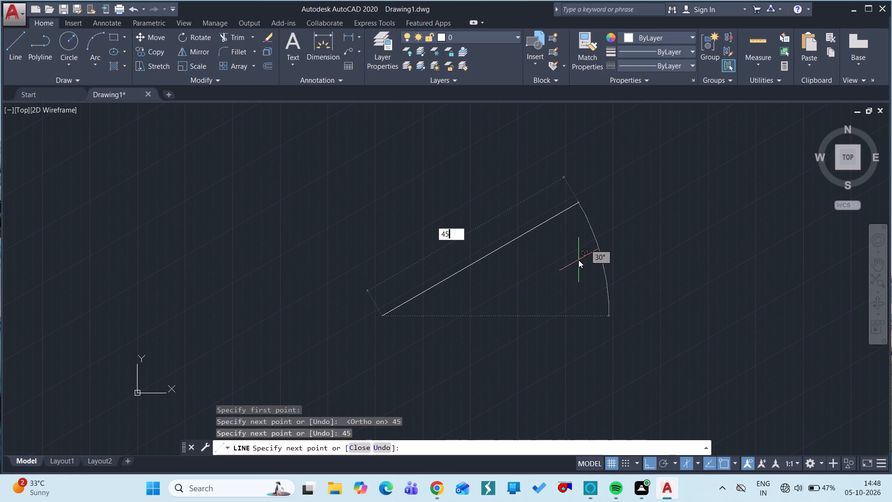
{"action": "key", "text": "Return"}
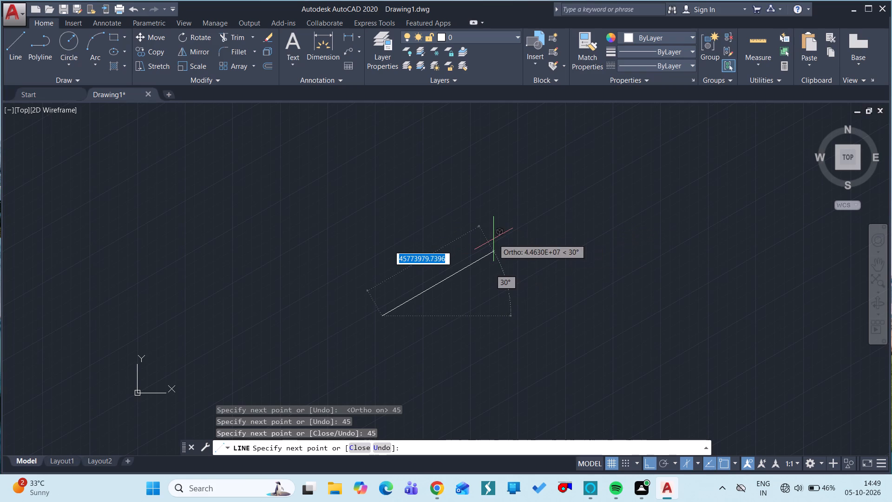
{"action": "scroll", "coordinate": [367, 308], "scroll_direction": "up", "scroll_amount": 3, "text": "ctrl"}
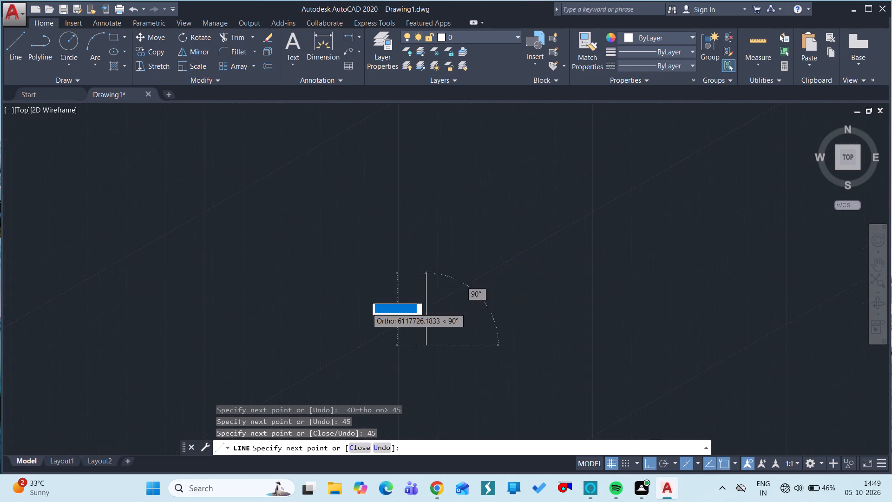
{"action": "scroll", "coordinate": [367, 308], "scroll_direction": "up", "scroll_amount": 2, "text": "ctrl"}
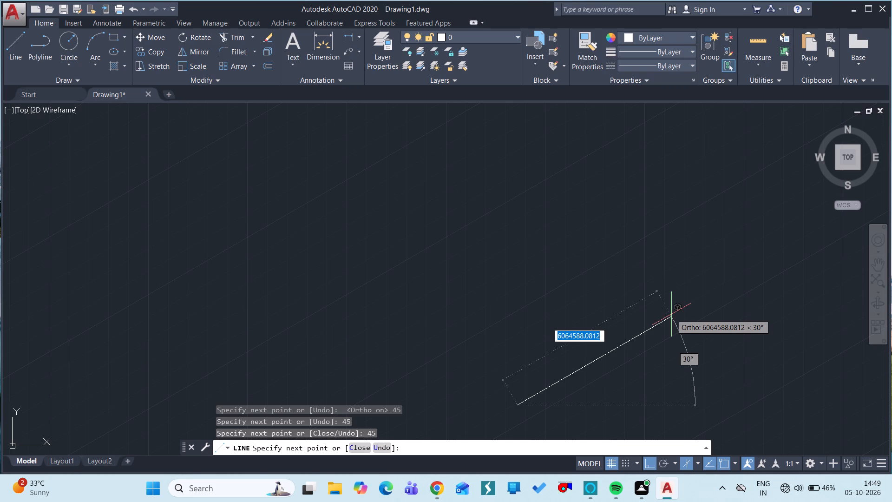
{"action": "type", "text": "45"}
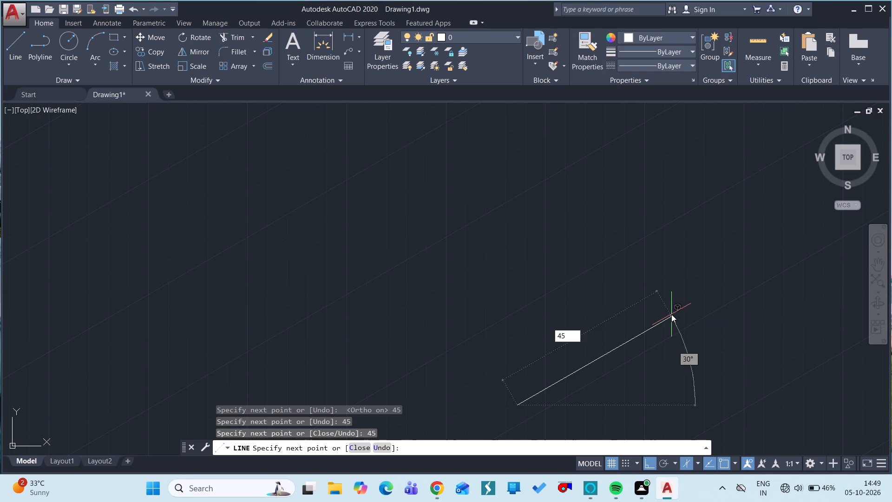
{"action": "key", "text": "space"}
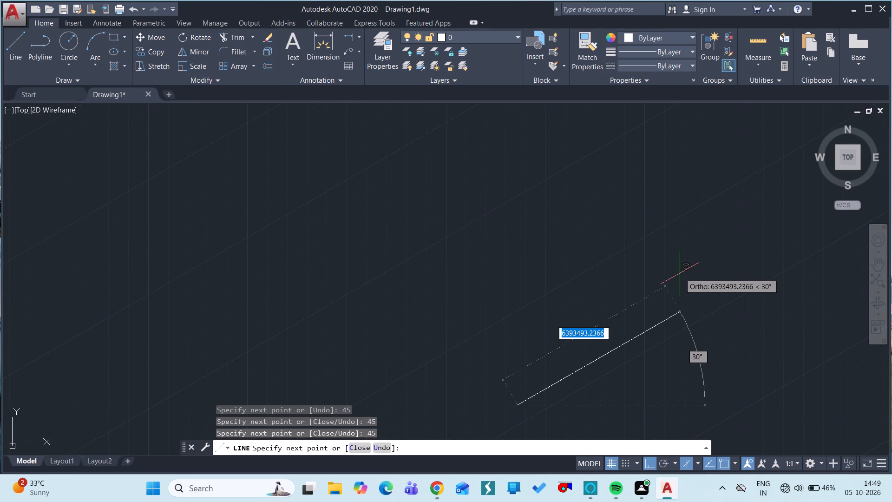
{"action": "type", "text": "45"}
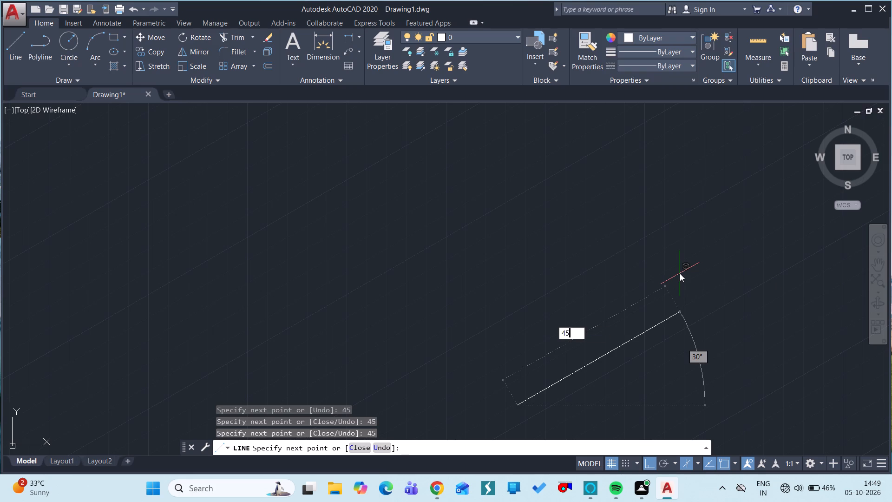
{"action": "key", "text": "space"}
{"action": "type", "text": "45"}
{"action": "key", "text": "space"}
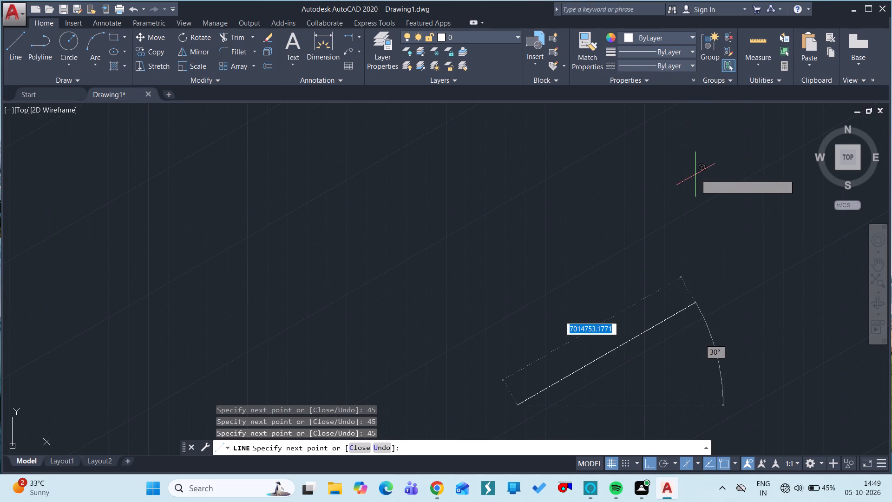
{"action": "key", "text": "Escape"}
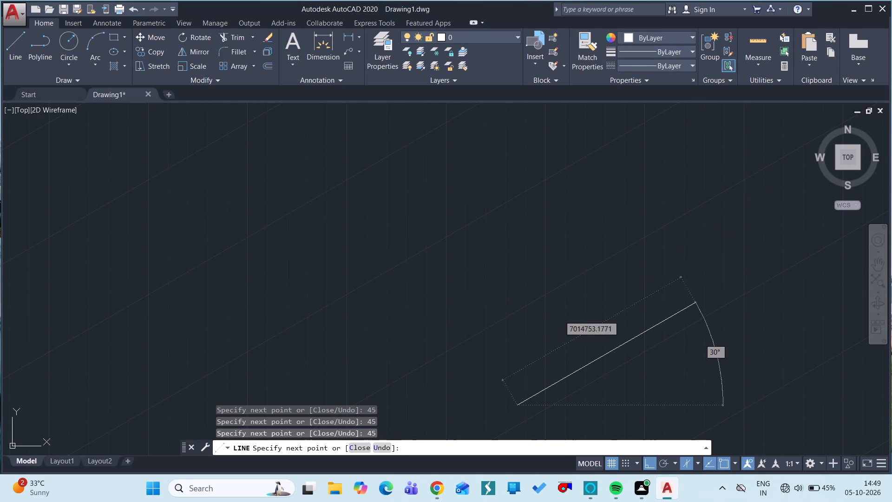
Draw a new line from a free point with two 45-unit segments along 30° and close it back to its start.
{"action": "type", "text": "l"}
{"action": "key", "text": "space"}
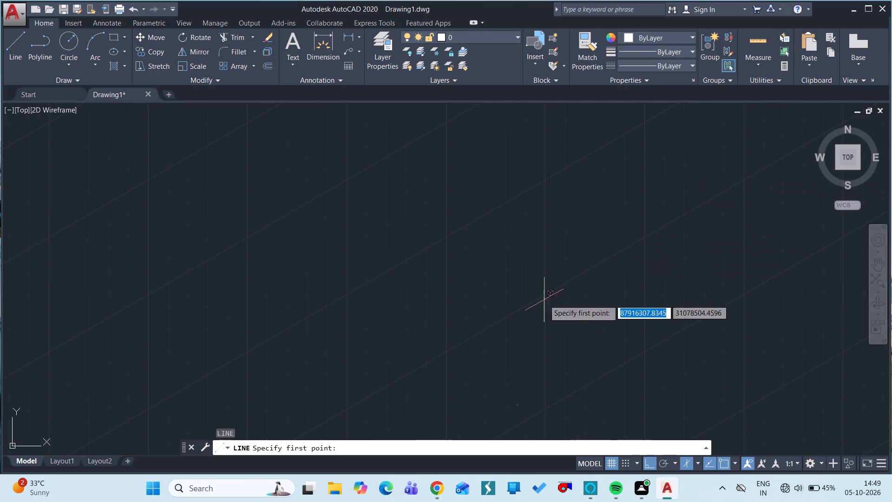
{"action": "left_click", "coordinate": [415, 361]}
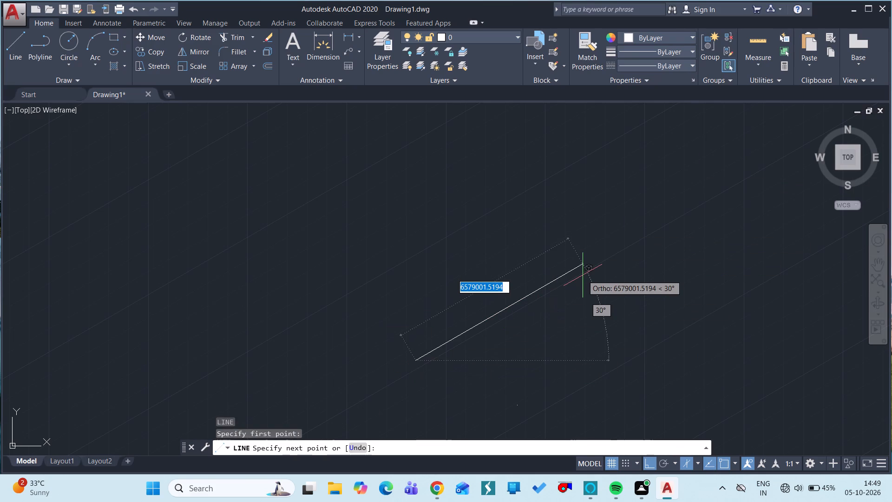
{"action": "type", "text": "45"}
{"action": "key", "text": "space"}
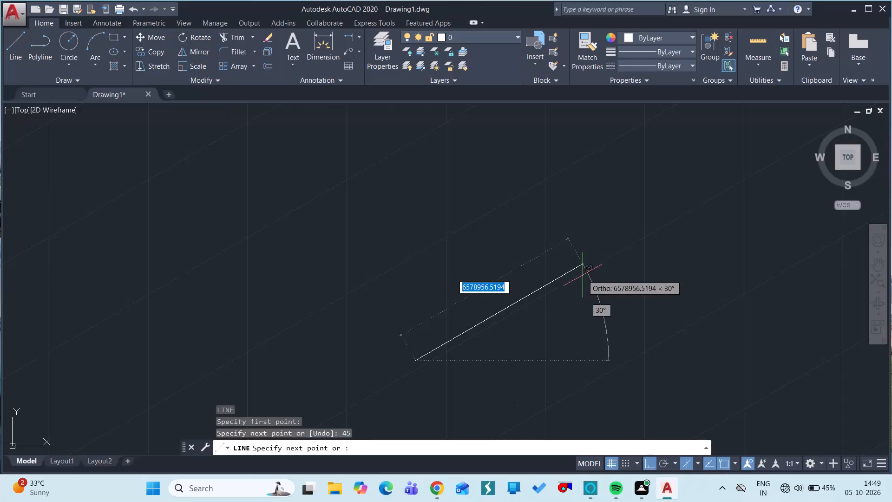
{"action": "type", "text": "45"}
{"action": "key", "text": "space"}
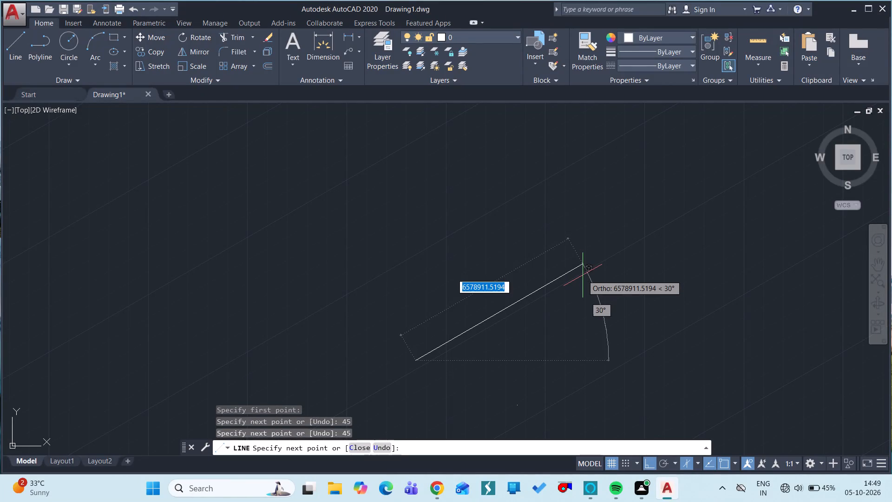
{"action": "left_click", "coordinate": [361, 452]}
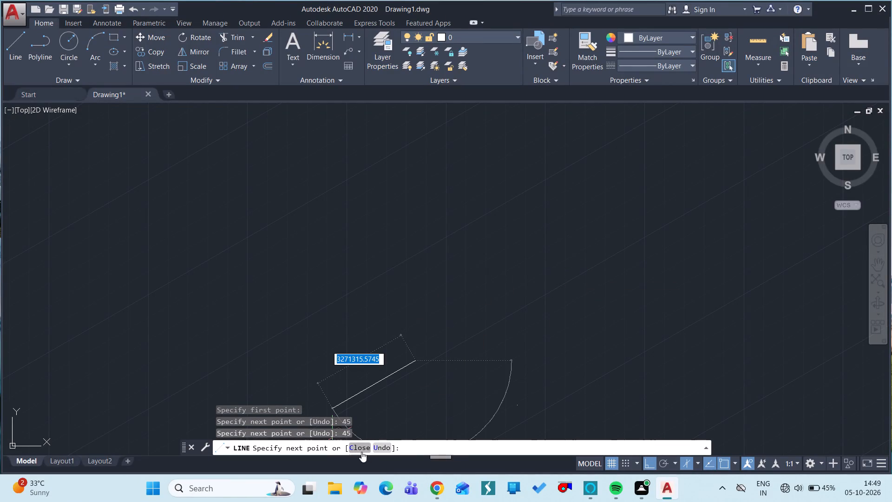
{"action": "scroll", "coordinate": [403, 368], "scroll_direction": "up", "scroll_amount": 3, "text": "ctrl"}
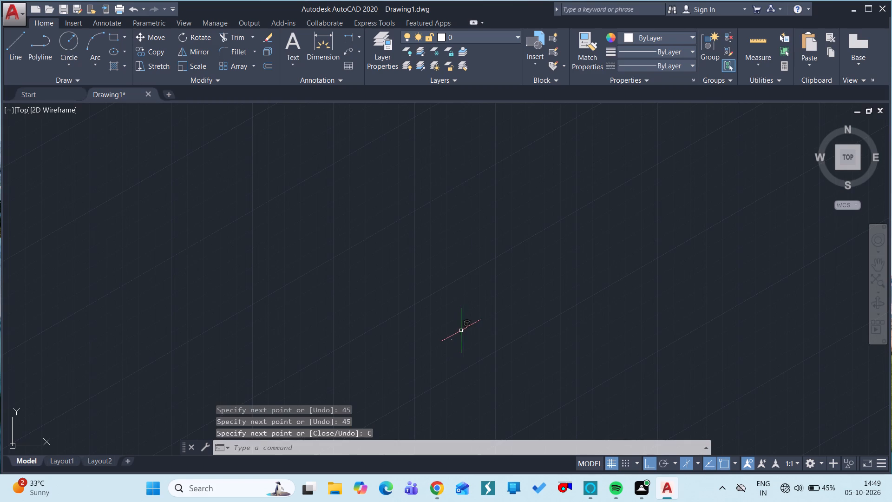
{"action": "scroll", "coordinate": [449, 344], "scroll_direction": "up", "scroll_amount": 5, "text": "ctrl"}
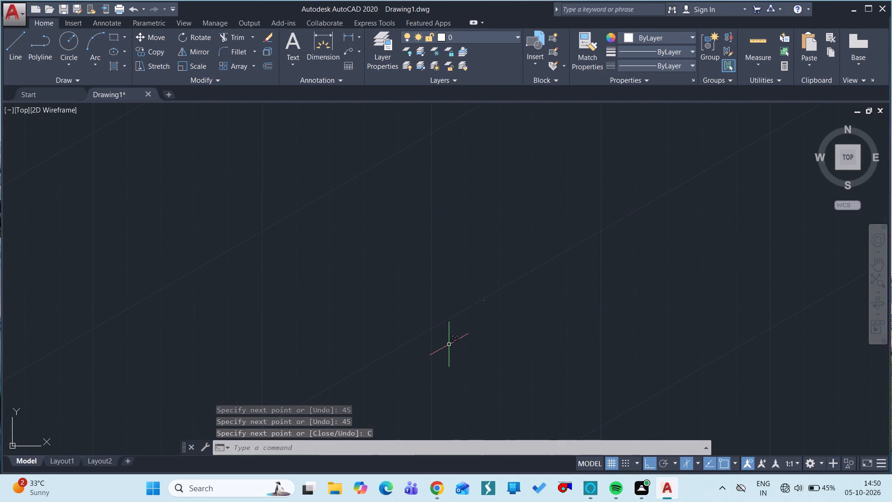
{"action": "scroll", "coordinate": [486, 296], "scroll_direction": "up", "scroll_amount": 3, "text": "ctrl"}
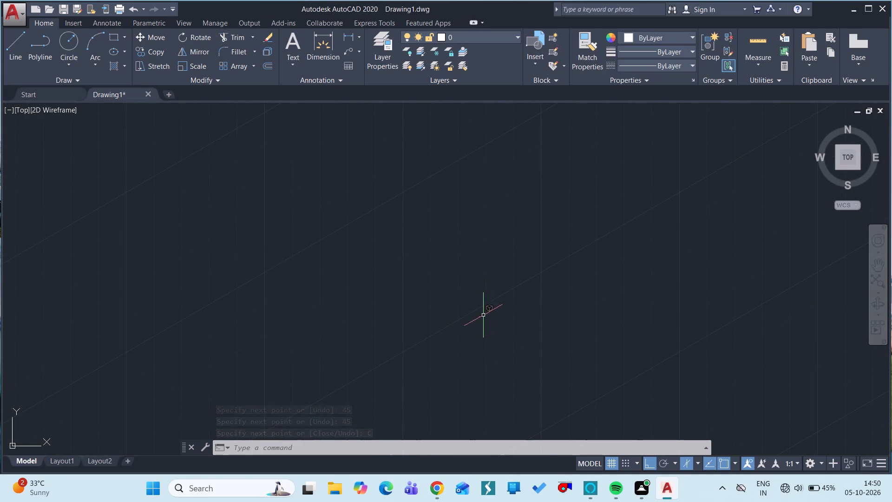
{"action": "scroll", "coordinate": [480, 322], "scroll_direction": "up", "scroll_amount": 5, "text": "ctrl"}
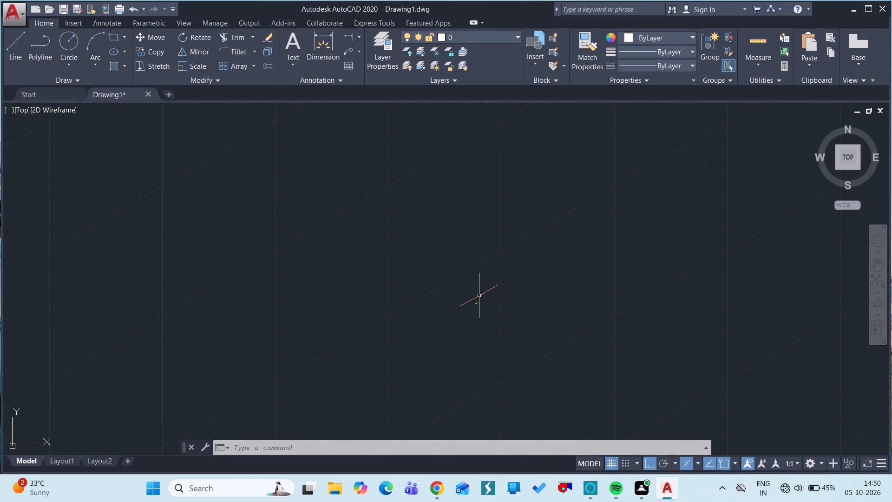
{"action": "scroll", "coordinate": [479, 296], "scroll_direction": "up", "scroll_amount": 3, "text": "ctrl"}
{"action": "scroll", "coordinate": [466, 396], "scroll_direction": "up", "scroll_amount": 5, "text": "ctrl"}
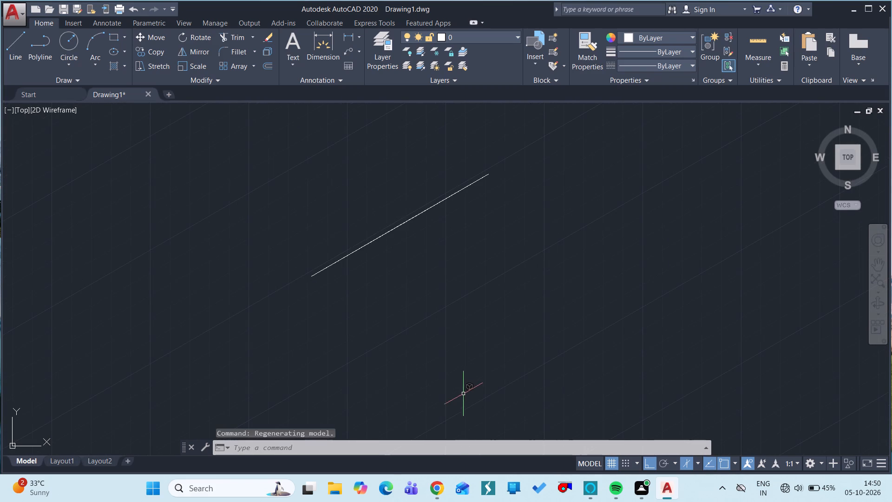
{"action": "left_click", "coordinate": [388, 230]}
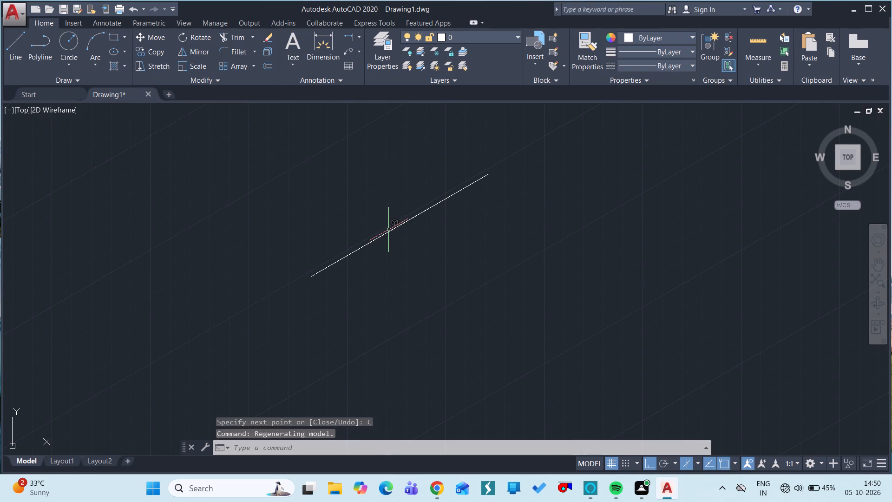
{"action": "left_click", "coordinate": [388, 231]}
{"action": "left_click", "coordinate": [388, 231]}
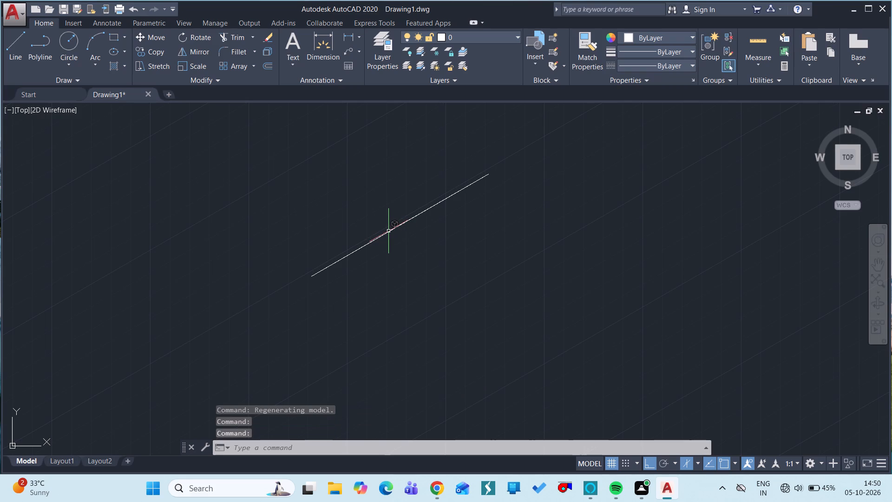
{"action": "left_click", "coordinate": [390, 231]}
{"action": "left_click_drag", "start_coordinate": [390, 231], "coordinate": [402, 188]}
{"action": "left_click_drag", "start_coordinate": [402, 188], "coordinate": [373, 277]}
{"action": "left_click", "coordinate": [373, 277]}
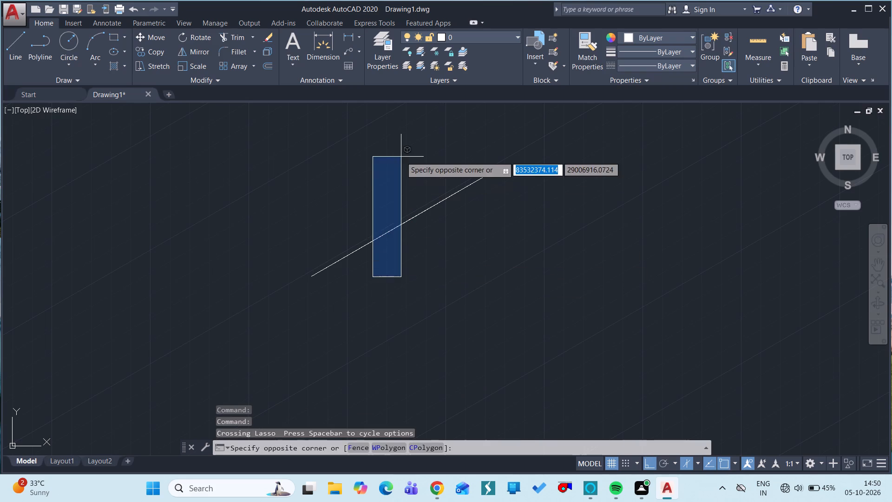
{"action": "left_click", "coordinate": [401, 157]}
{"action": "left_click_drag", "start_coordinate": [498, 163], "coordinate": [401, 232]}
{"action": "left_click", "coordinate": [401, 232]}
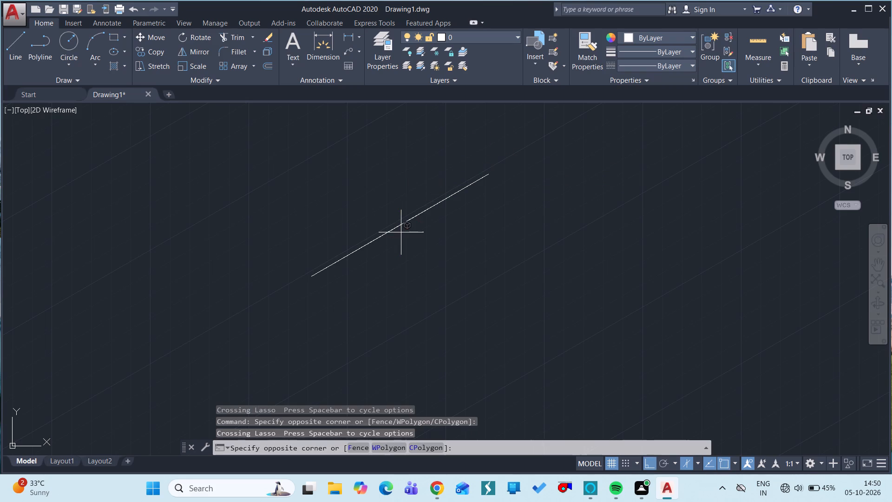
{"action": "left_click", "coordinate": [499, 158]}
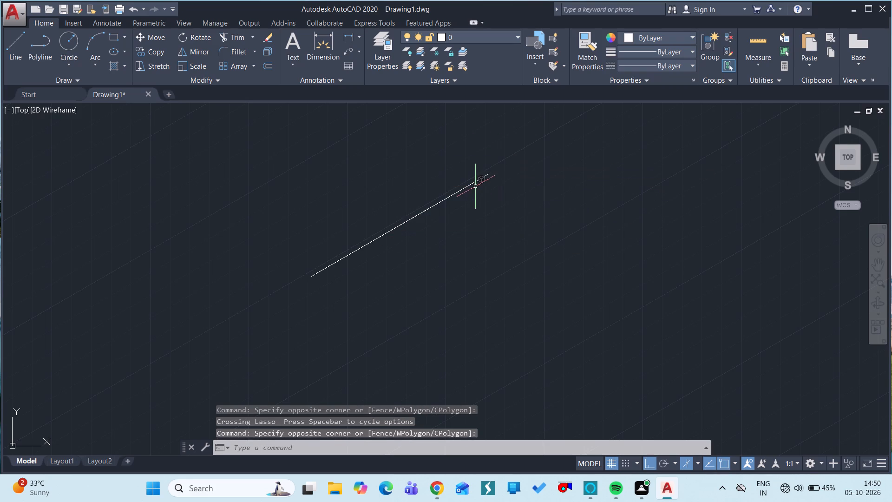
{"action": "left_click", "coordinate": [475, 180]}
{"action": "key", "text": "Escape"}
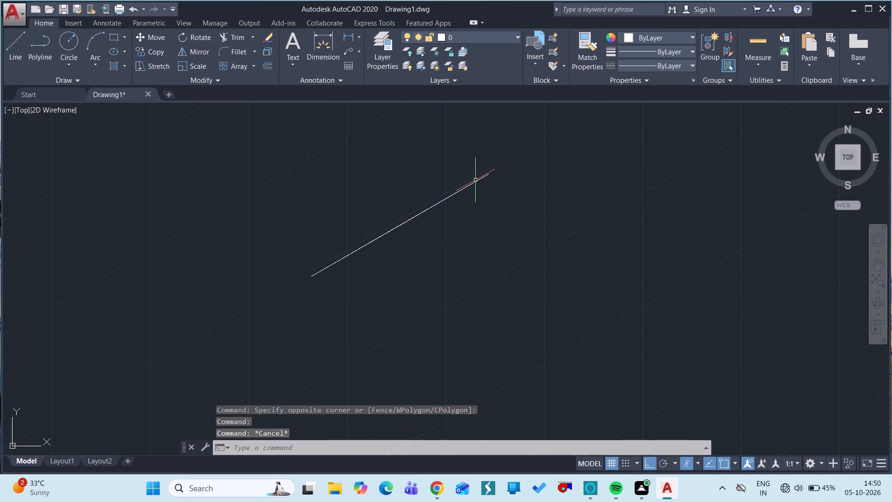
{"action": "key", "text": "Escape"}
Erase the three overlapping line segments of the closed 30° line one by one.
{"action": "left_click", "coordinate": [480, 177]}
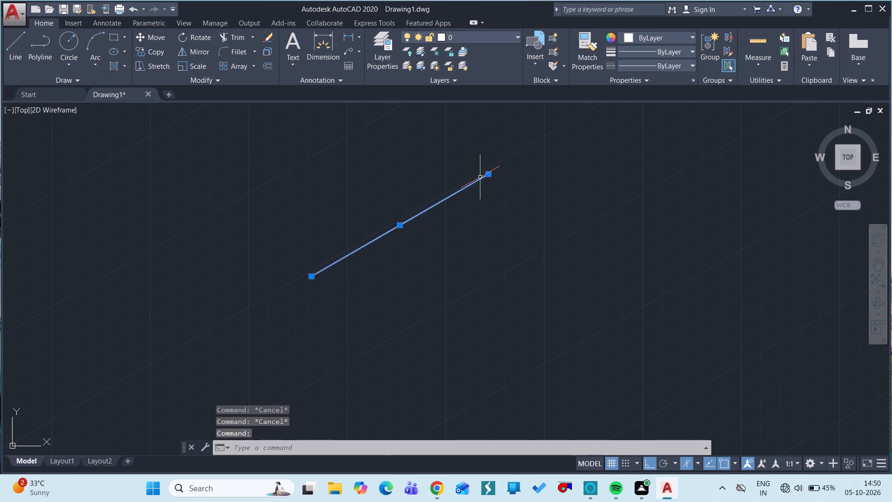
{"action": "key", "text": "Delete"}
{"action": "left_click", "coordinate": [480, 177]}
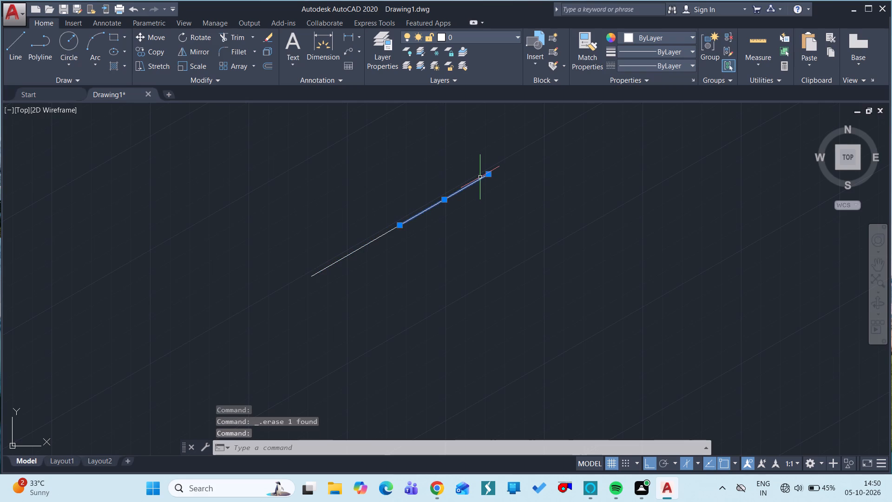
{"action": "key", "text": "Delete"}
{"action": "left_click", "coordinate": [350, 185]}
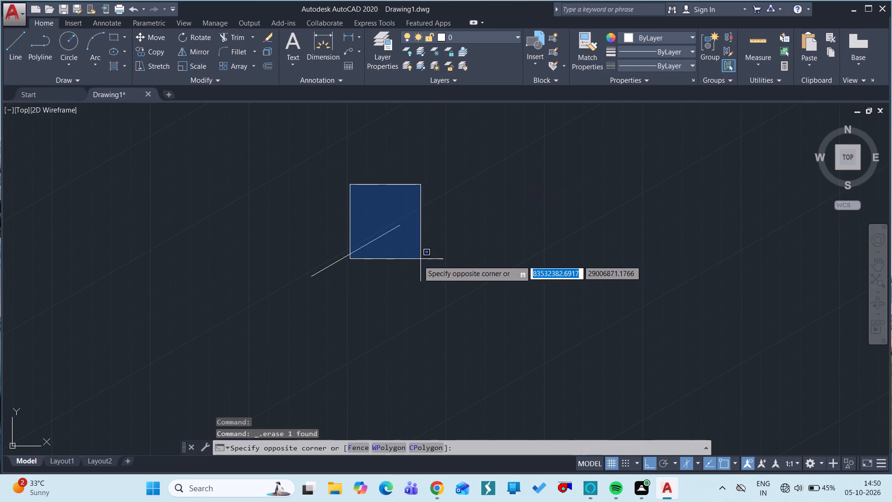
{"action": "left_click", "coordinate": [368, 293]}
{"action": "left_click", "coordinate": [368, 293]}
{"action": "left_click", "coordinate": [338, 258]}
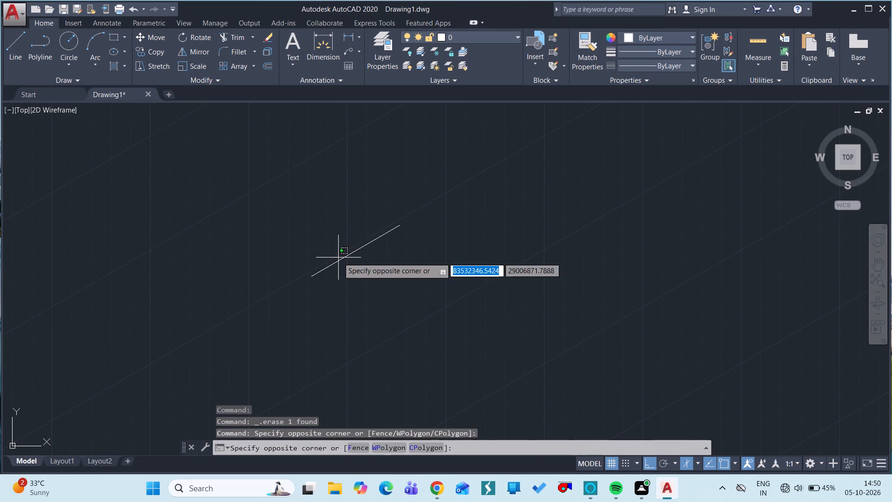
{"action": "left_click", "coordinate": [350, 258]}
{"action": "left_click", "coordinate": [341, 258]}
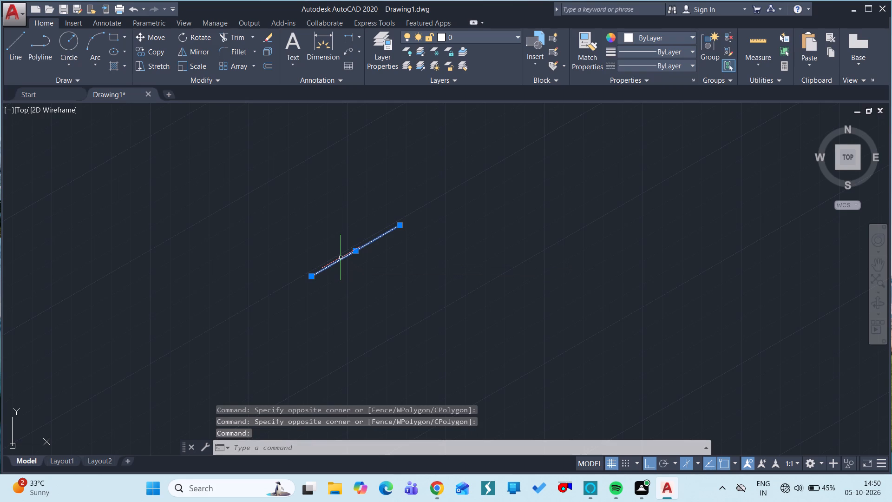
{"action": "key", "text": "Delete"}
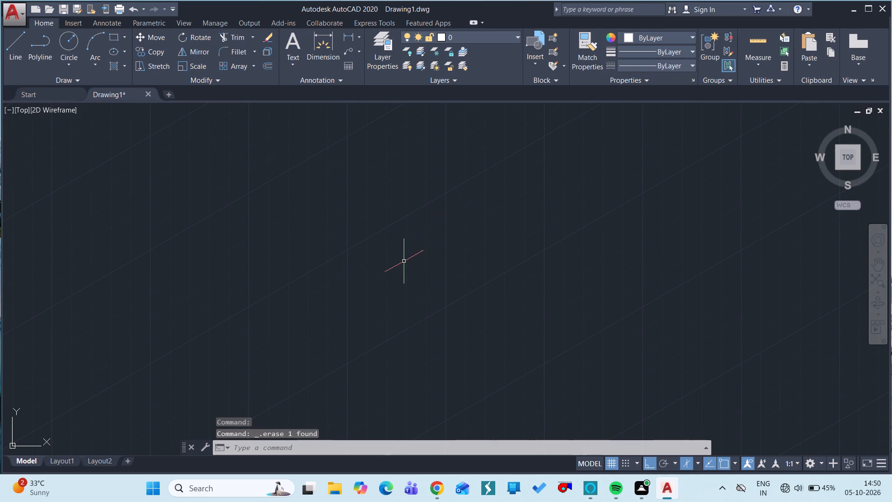
Draw a line from a free point 45 units along 30° and 25 units vertically up, and end it.
{"action": "type", "text": "l"}
{"action": "key", "text": "space"}
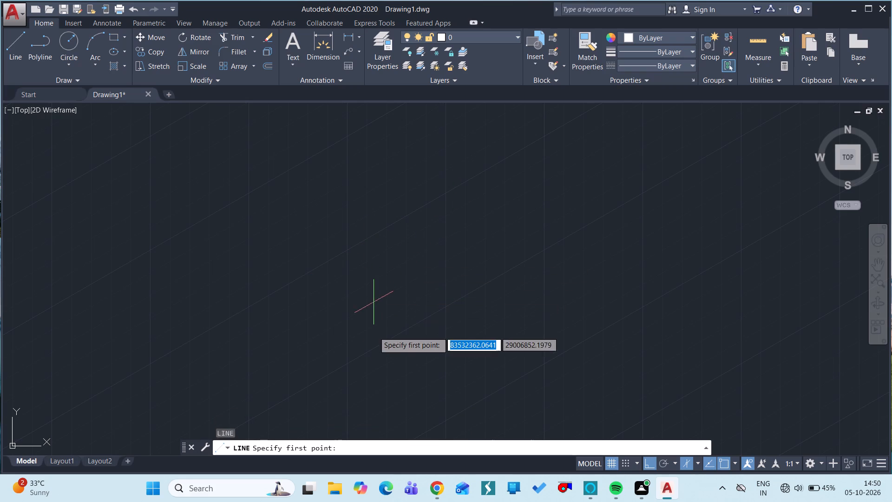
{"action": "left_click_drag", "start_coordinate": [370, 351], "coordinate": [528, 285]}
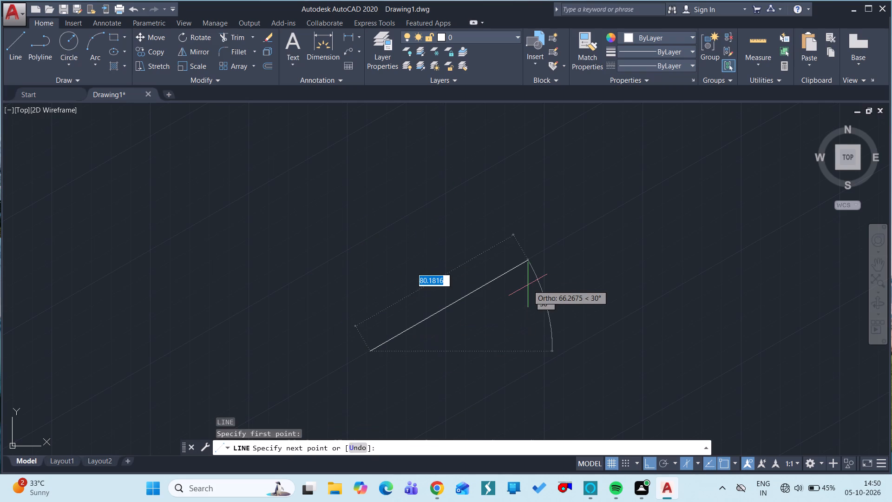
{"action": "type", "text": "45"}
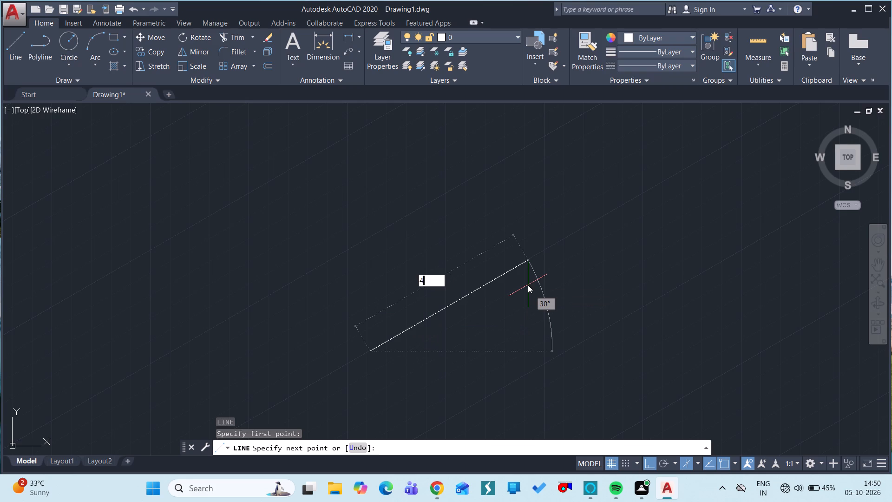
{"action": "key", "text": "space"}
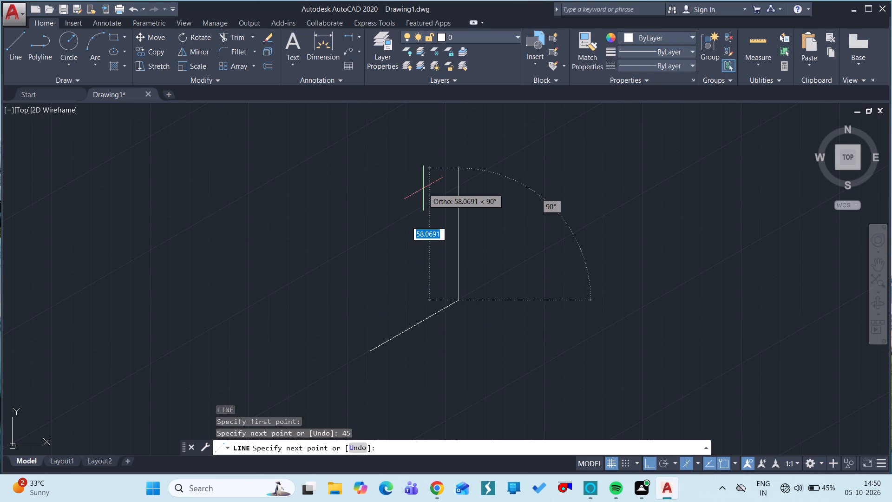
{"action": "type", "text": "25"}
{"action": "key", "text": "space"}
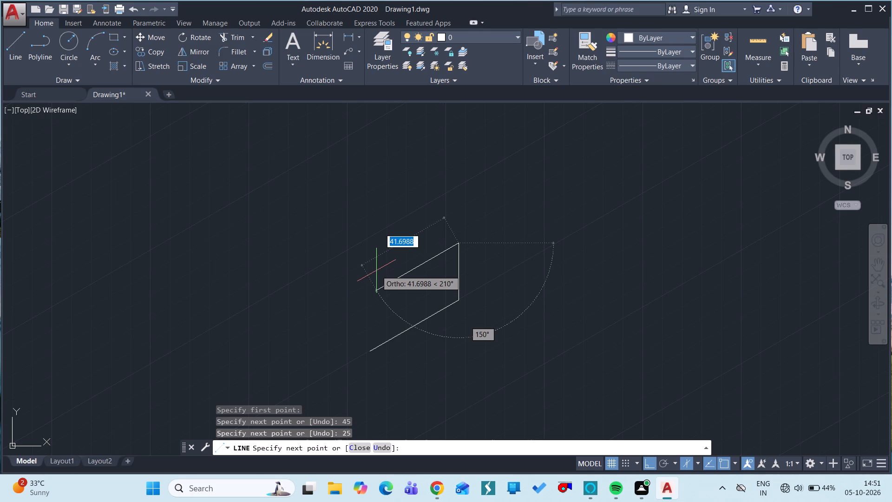
{"action": "key", "text": "Escape"}
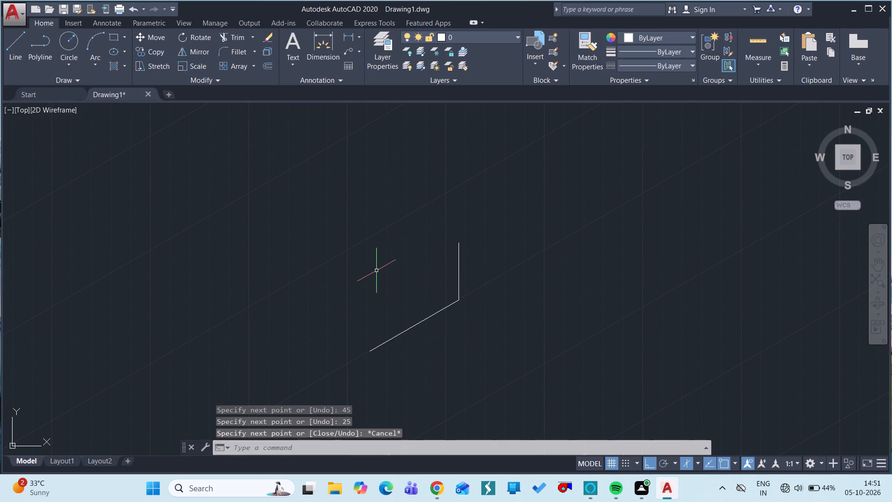
From the 45-unit line's lower end, draw 25 up, switch to Isoplane Left, and continue 85 units along 150° and 25 units down.
{"action": "type", "text": "l"}
{"action": "key", "text": "space"}
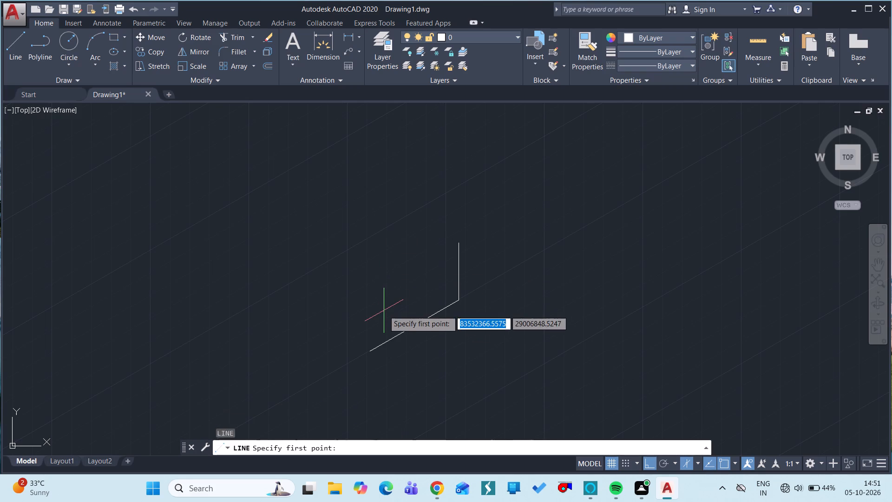
{"action": "left_click", "coordinate": [370, 350]}
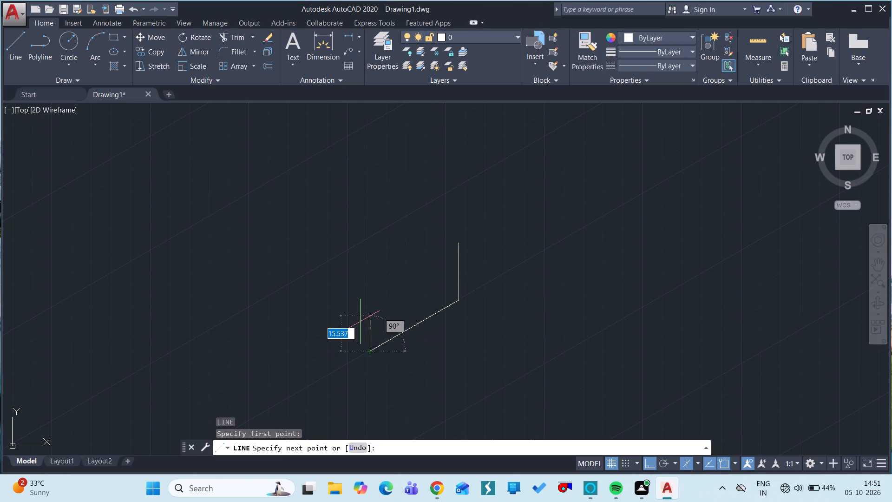
{"action": "key", "text": "2"}
{"action": "key", "text": "5"}
{"action": "key", "text": "space"}
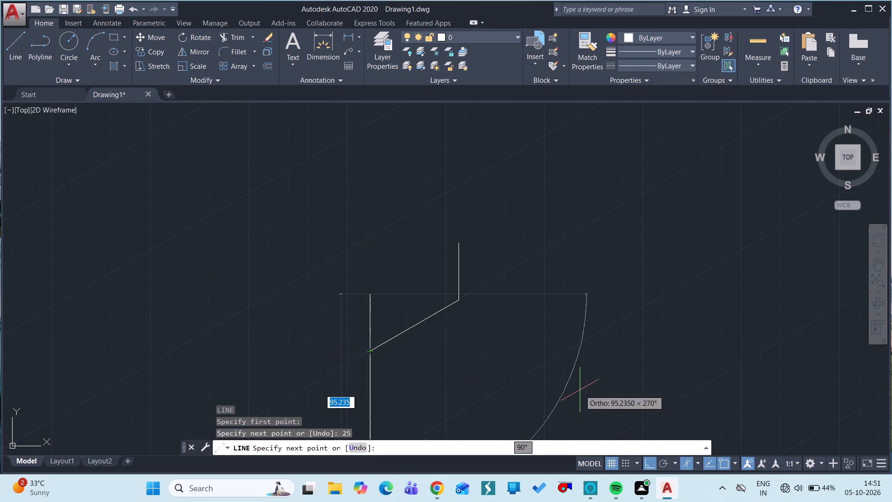
{"action": "left_click", "coordinate": [697, 462]}
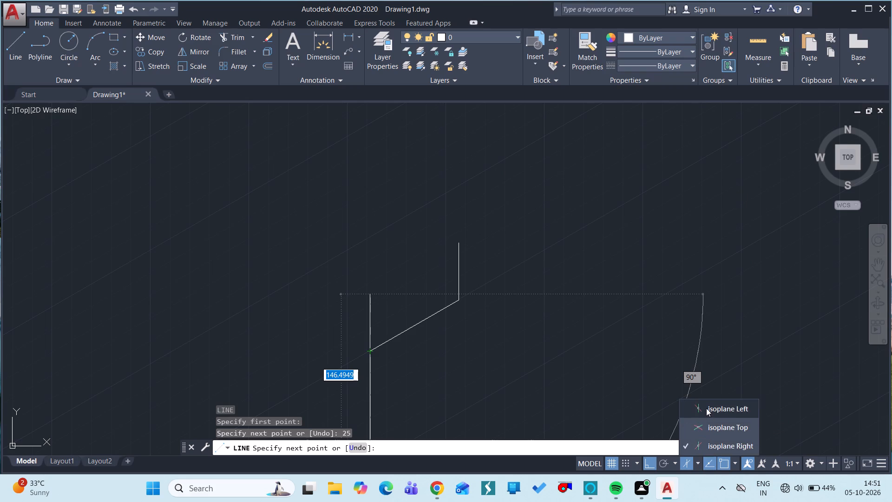
{"action": "left_click", "coordinate": [706, 405]}
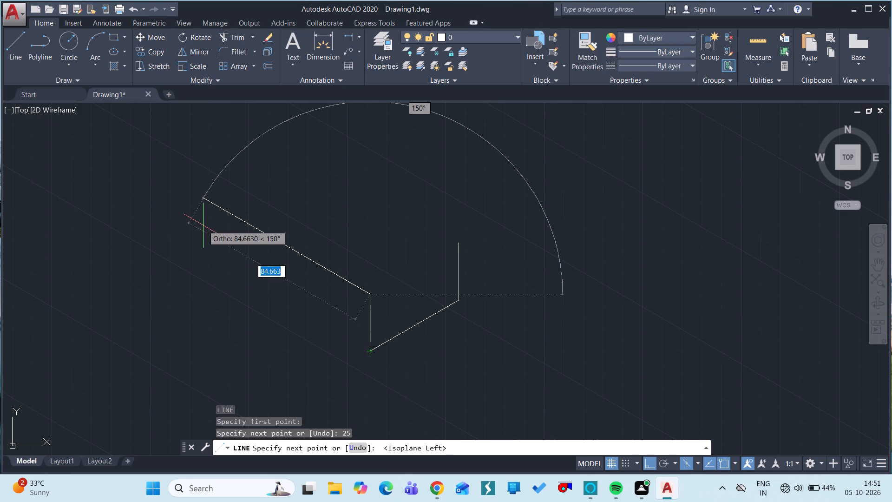
{"action": "type", "text": "85"}
{"action": "key", "text": "space"}
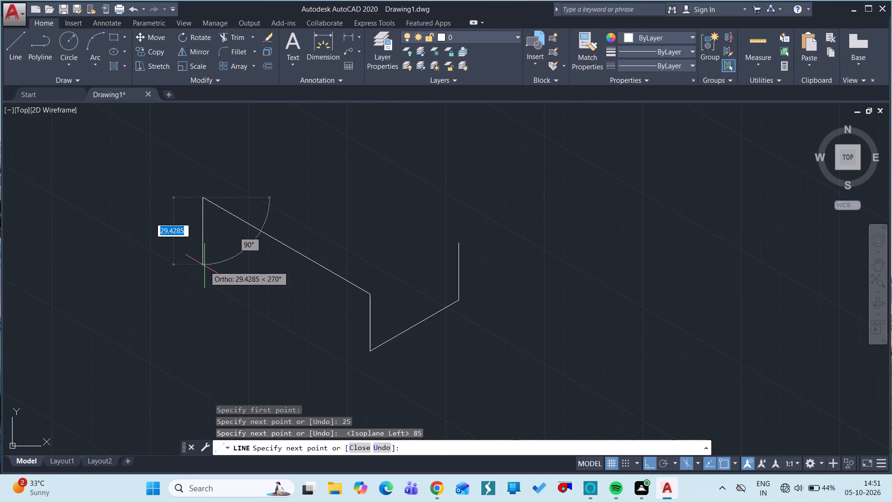
{"action": "type", "text": "25"}
{"action": "key", "text": "space"}
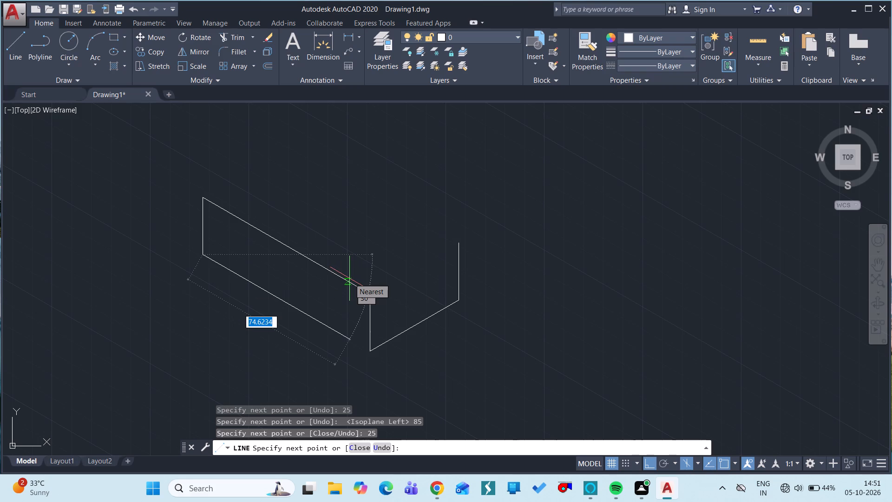
Continue the side face's notched bottom edge with segments 22.5 along 330°, 12.5 up, 40 along 330°, 12.5 down and 22.5 along 330°, ending the line.
{"action": "type", "text": "22.5"}
{"action": "key", "text": "space"}
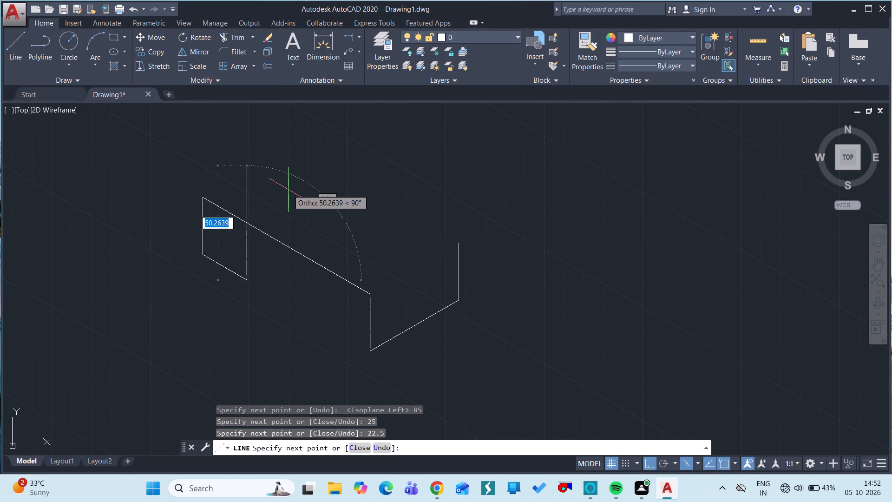
{"action": "type", "text": "12.5"}
{"action": "key", "text": "space"}
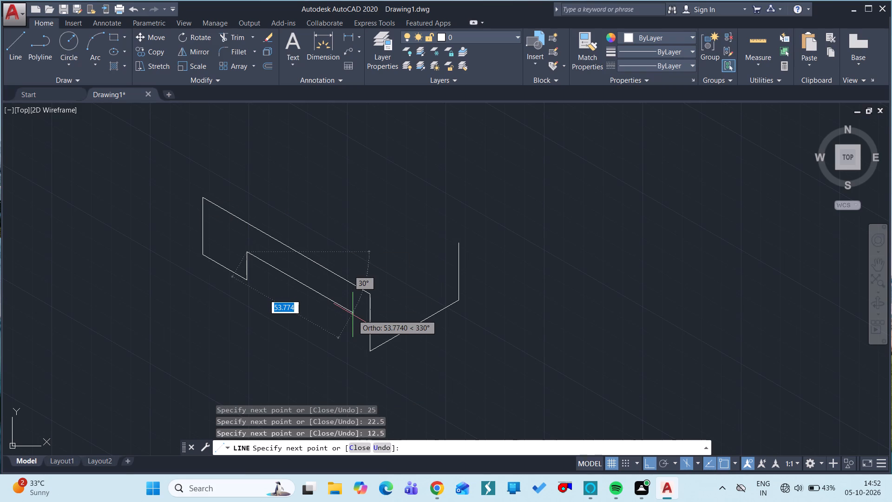
{"action": "type", "text": "40"}
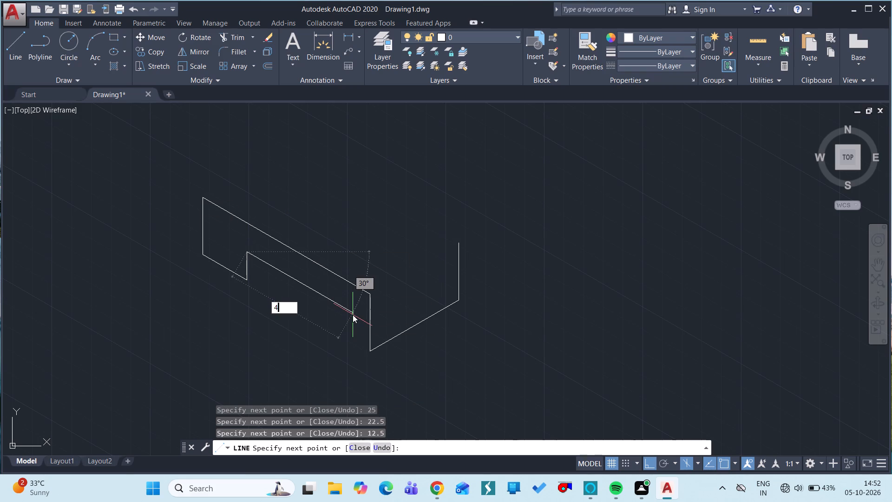
{"action": "key", "text": "space"}
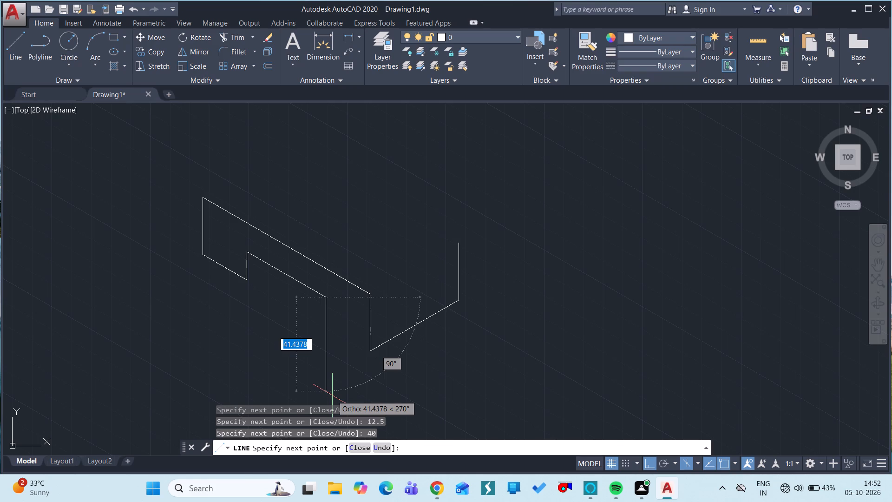
{"action": "type", "text": "12.5"}
{"action": "key", "text": "space"}
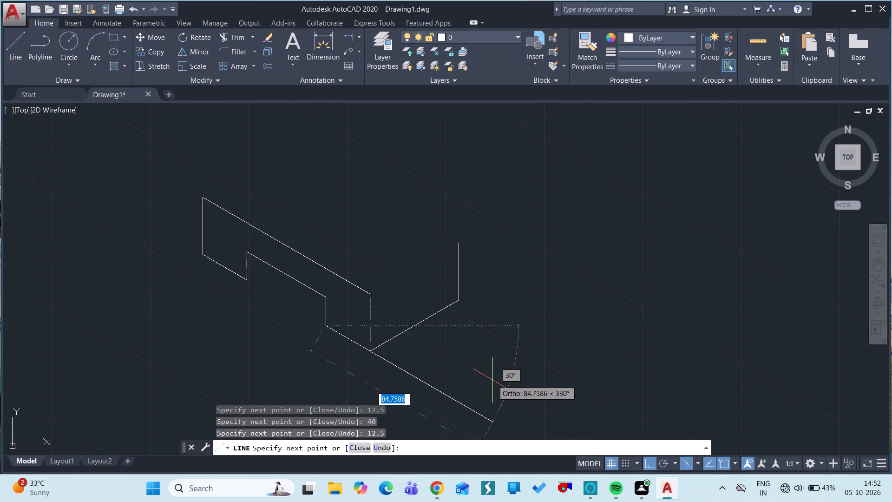
{"action": "type", "text": "22.5"}
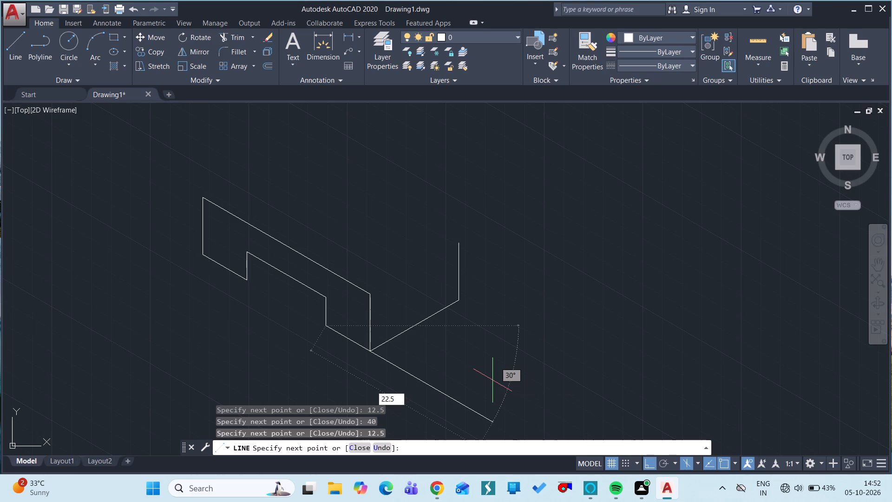
{"action": "key", "text": "space"}
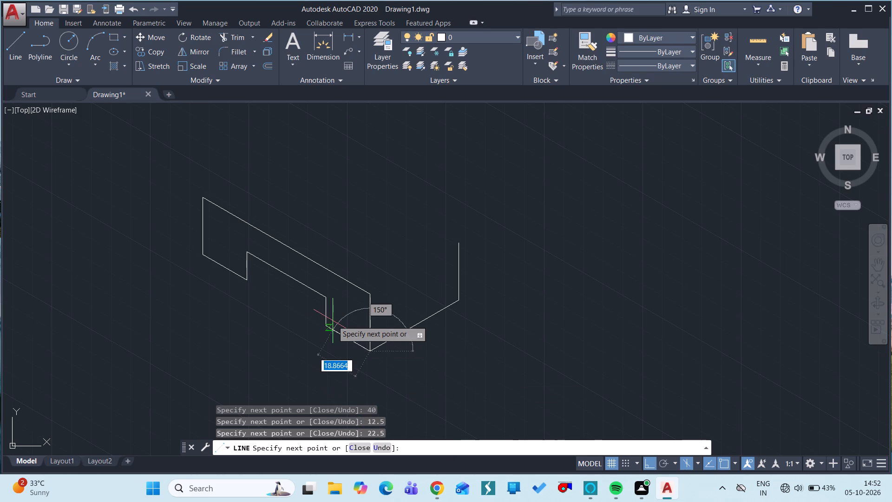
{"action": "key", "text": "Escape"}
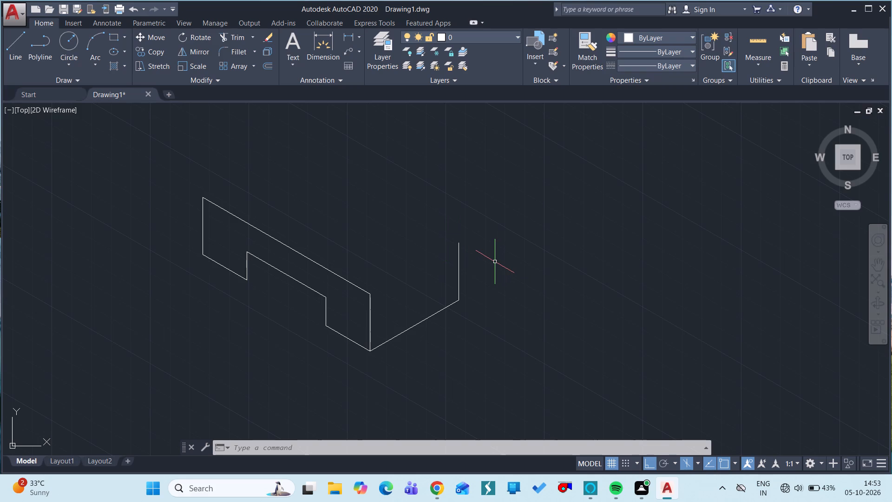
Draw a line joining the top ends of the two 25-unit verticals to close the 45-unit end face.
{"action": "type", "text": "l"}
{"action": "key", "text": "space"}
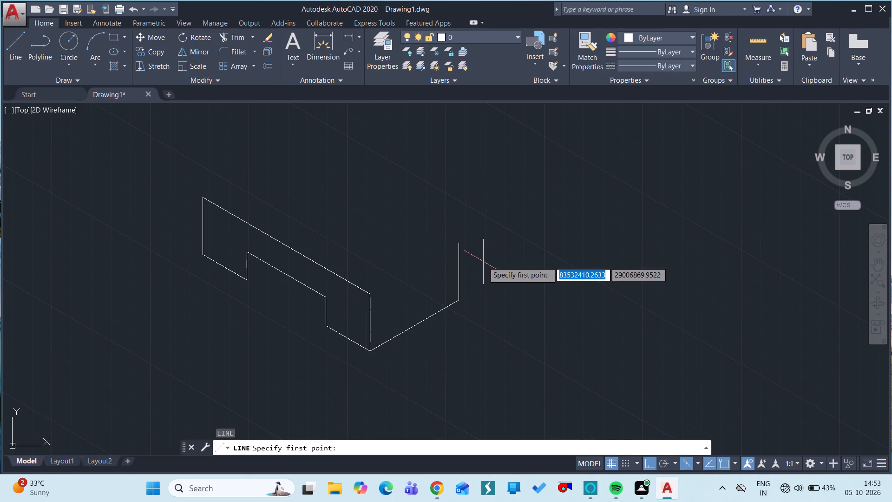
{"action": "left_click", "coordinate": [458, 242]}
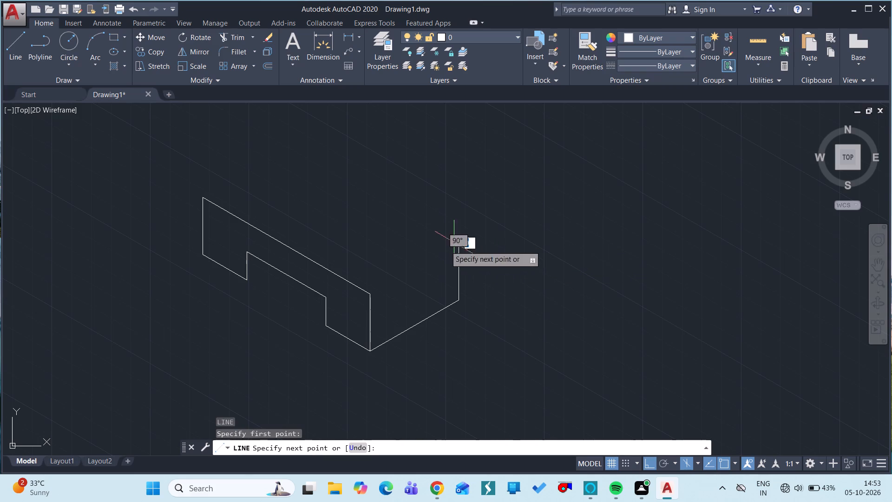
{"action": "left_click", "coordinate": [367, 291]}
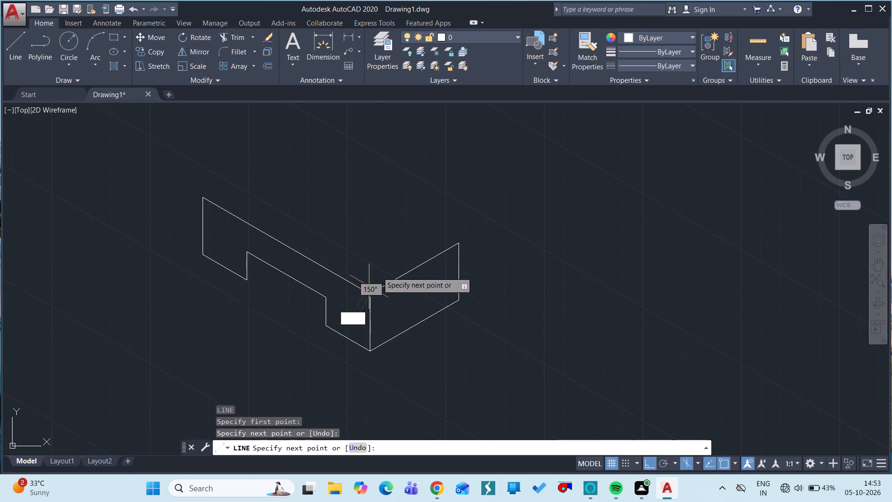
{"action": "key", "text": "Escape"}
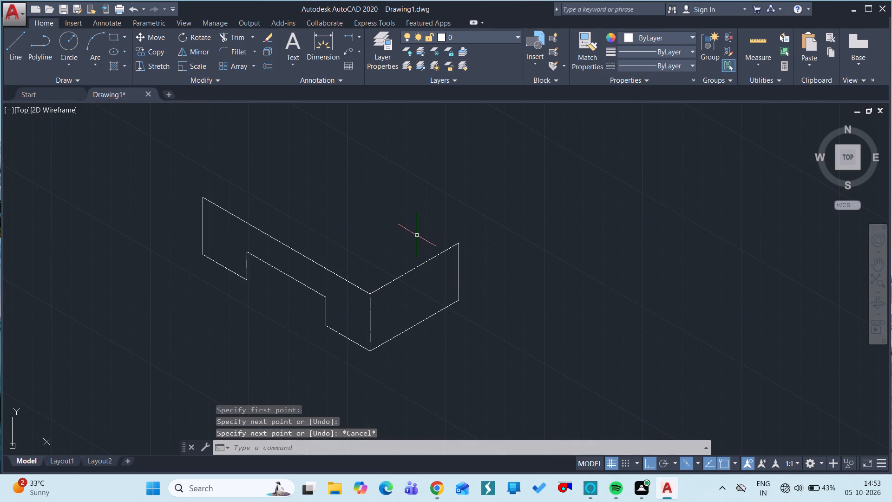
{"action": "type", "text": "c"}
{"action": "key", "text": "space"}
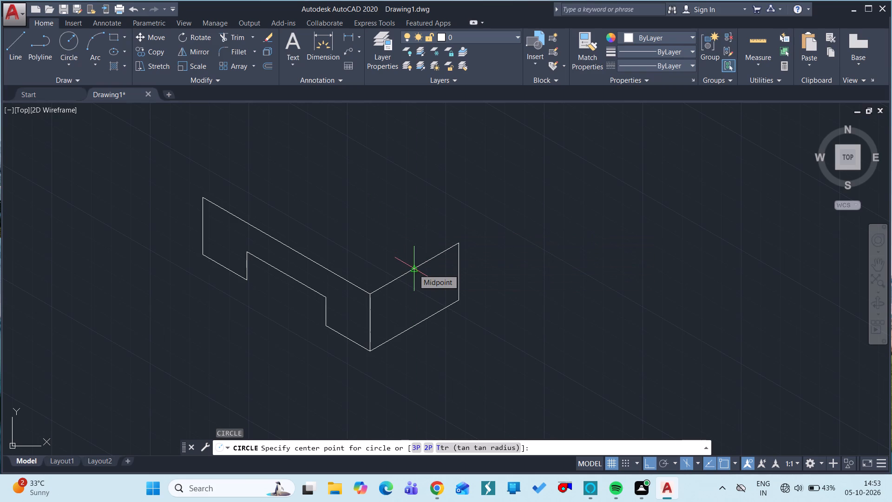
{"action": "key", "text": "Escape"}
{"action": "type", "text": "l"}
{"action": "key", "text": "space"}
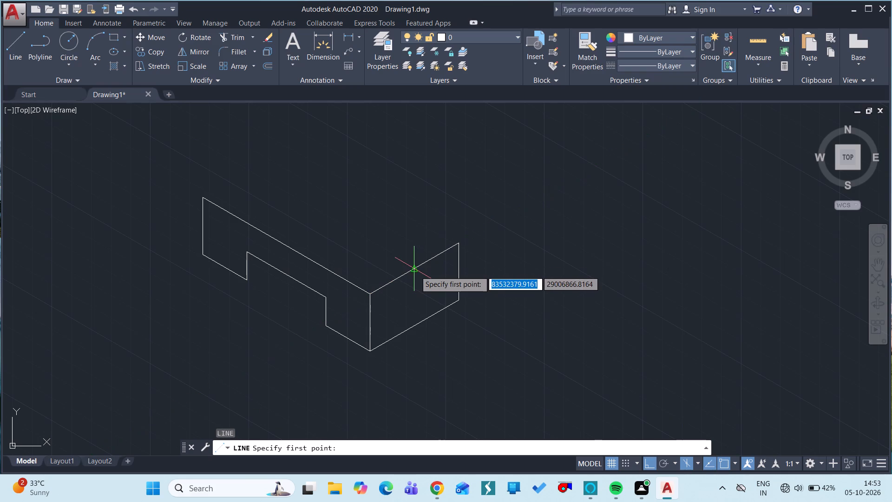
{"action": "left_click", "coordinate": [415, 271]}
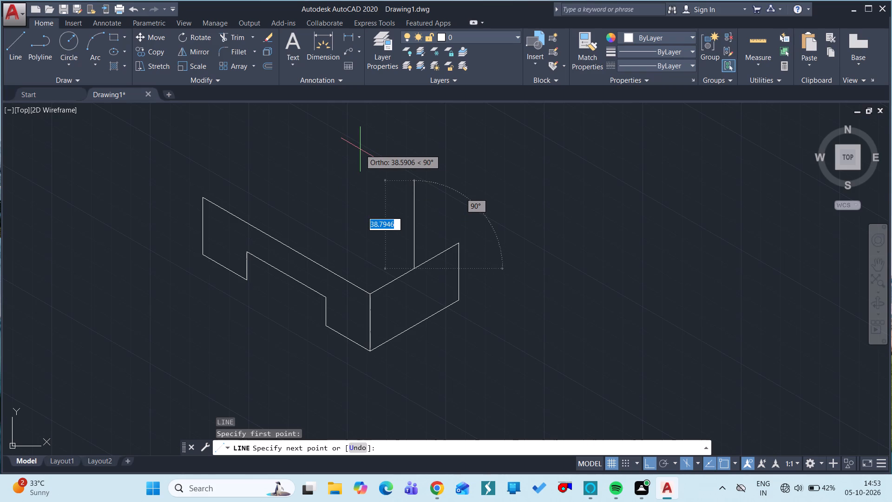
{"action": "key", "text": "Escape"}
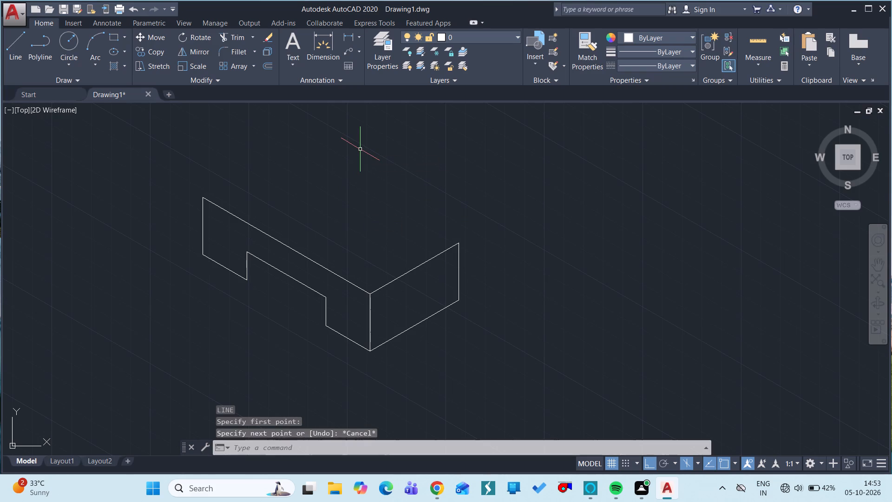
From the midpoint of the 45-unit end face's bottom edge, draw a 58-unit vertical line upward in Isoplane Right and end it.
{"action": "type", "text": "l"}
{"action": "key", "text": "space"}
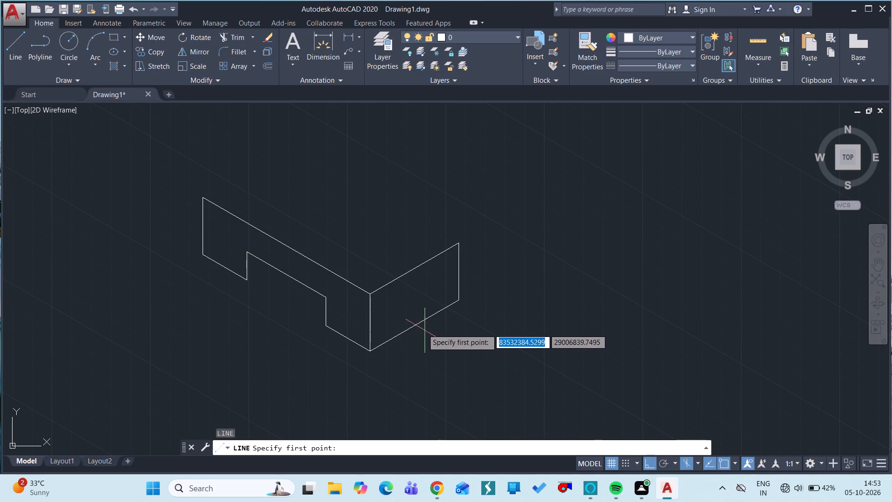
{"action": "left_click", "coordinate": [415, 327]}
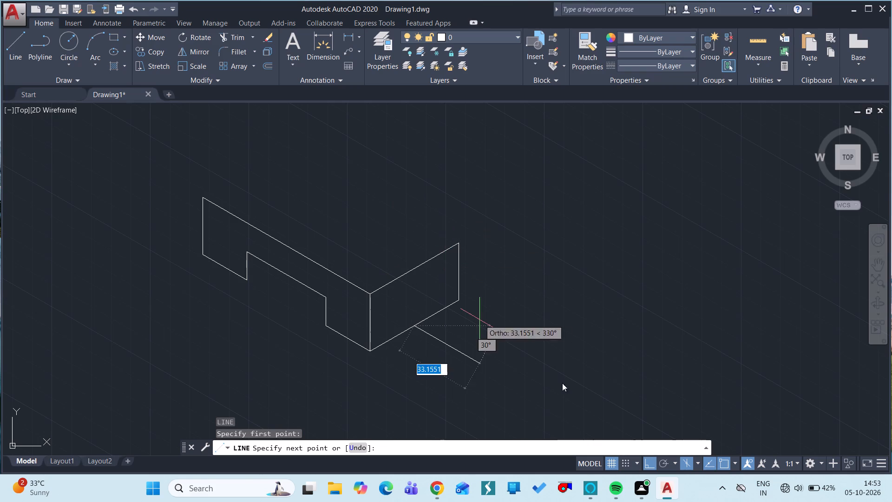
{"action": "left_click", "coordinate": [696, 465]}
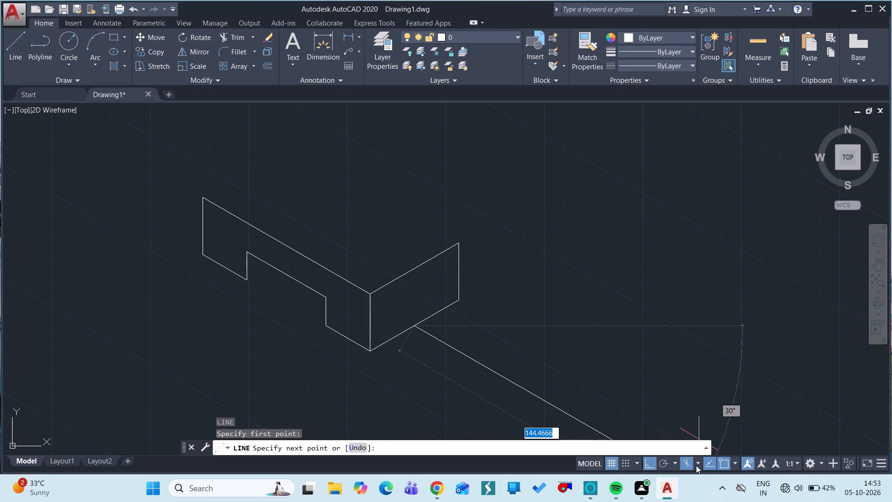
{"action": "left_click", "coordinate": [700, 441]}
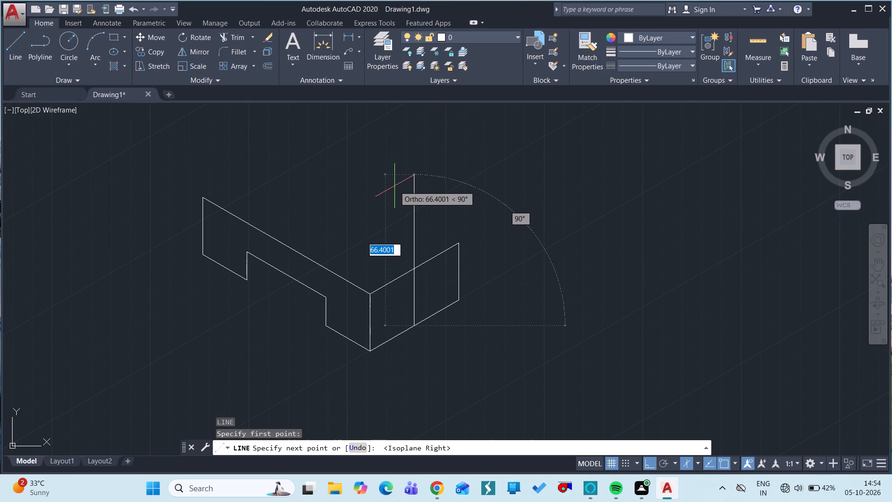
{"action": "type", "text": "58"}
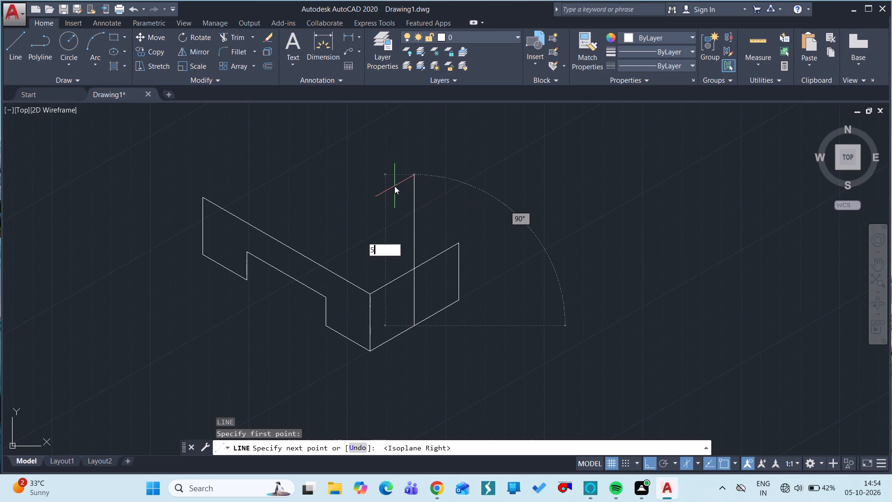
{"action": "key", "text": "space"}
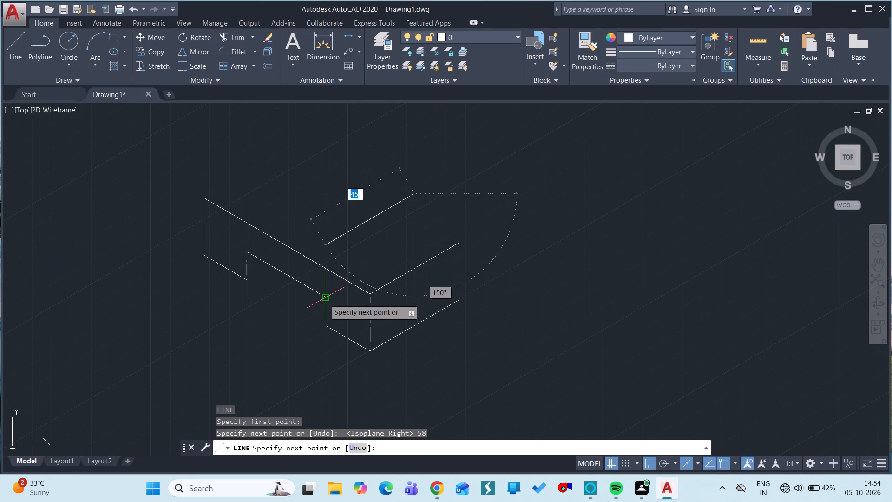
{"action": "key", "text": "Escape"}
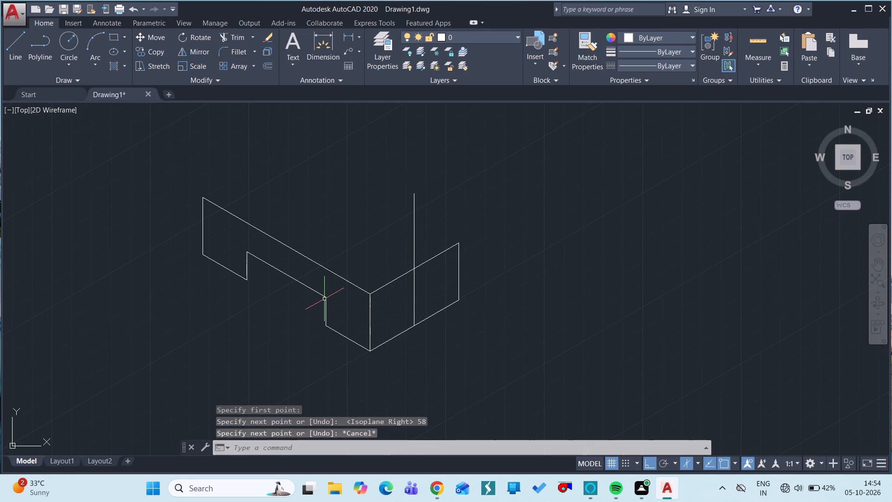
Draw two concentric circles of radius 6 and 15 centred on the upper end of the 58-unit vertical line.
{"action": "key", "text": "c"}
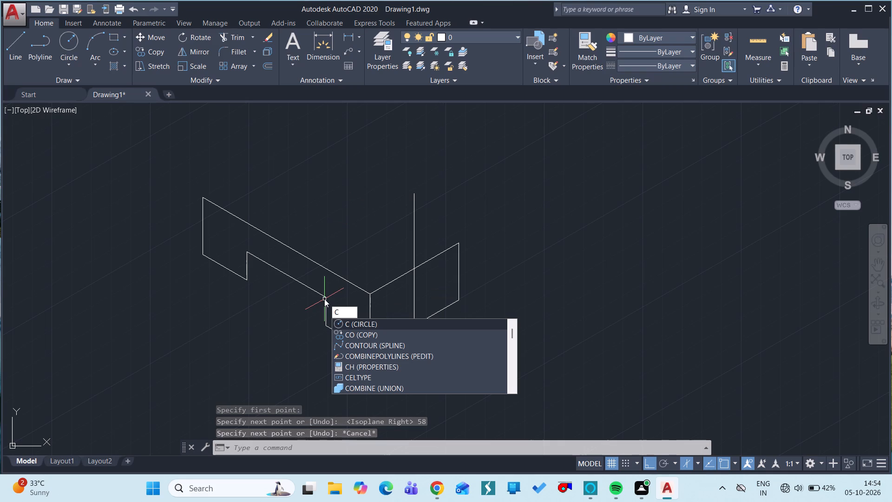
{"action": "key", "text": "space"}
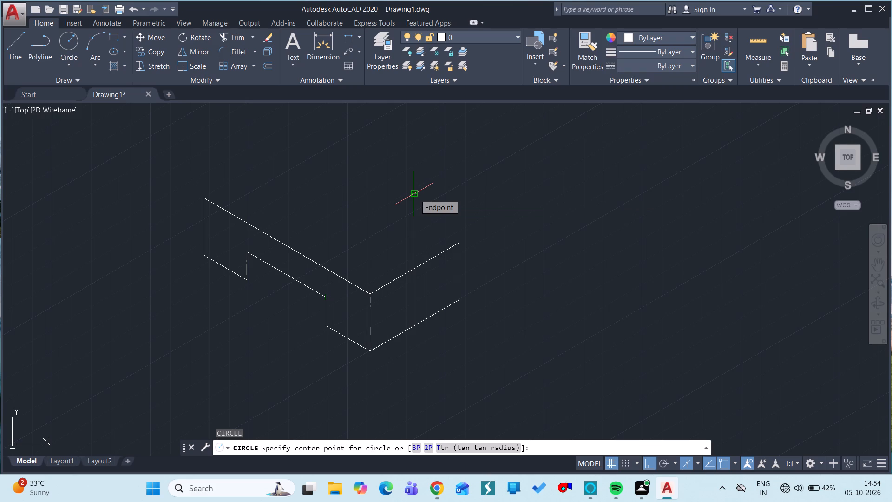
{"action": "left_click", "coordinate": [415, 194]}
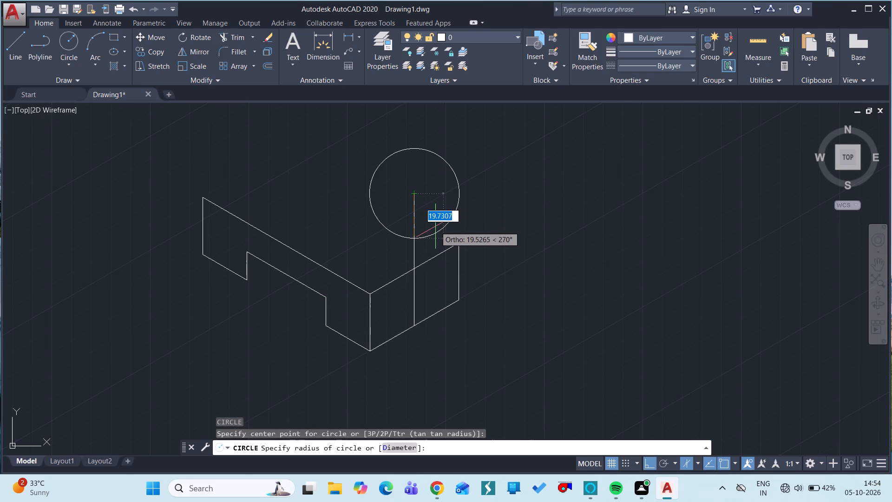
{"action": "key", "text": "6"}
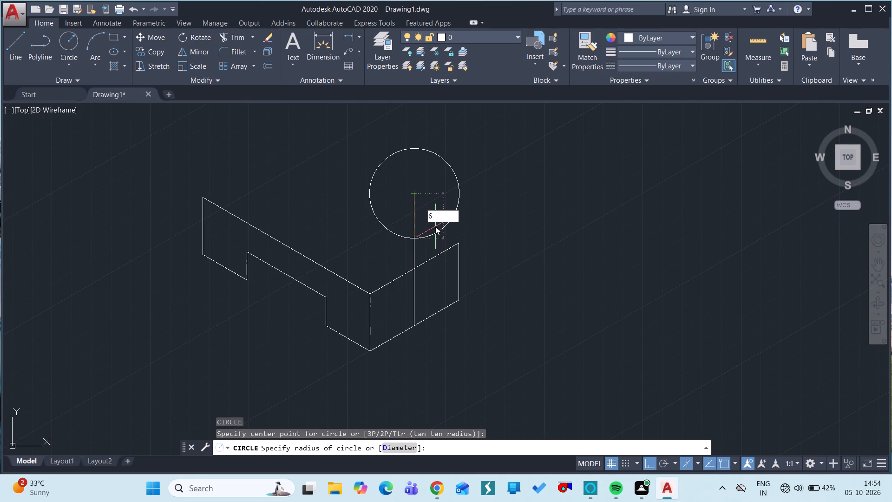
{"action": "key", "text": "space"}
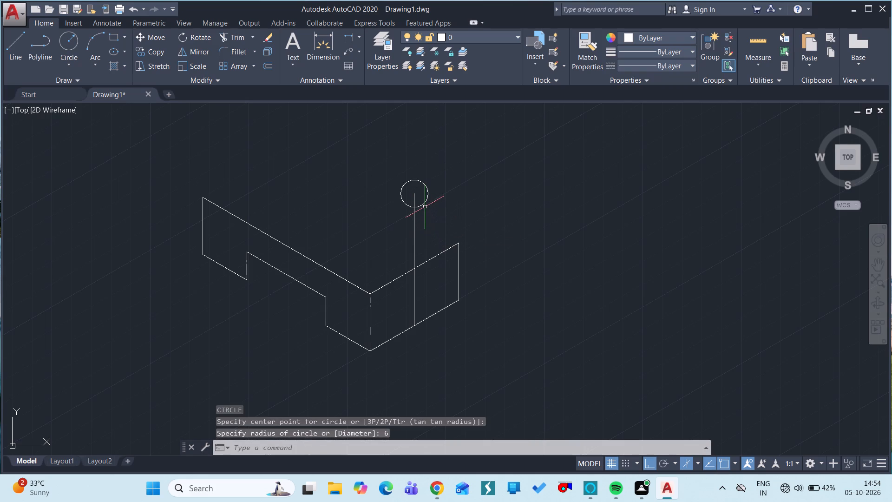
{"action": "type", "text": "c"}
{"action": "key", "text": "space"}
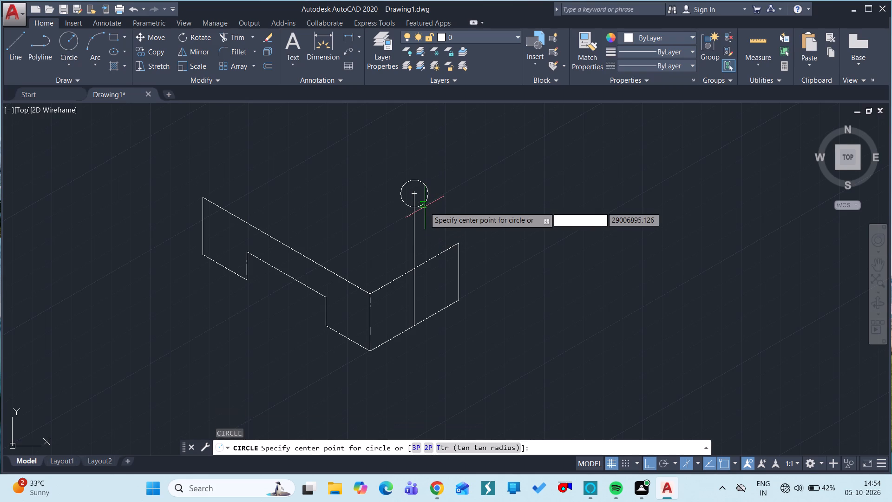
{"action": "left_click", "coordinate": [413, 195]}
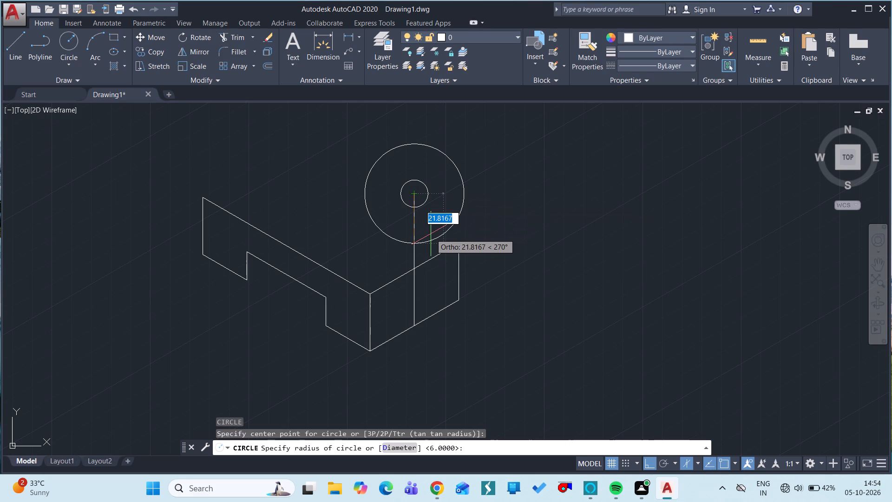
{"action": "type", "text": "15"}
{"action": "key", "text": "space"}
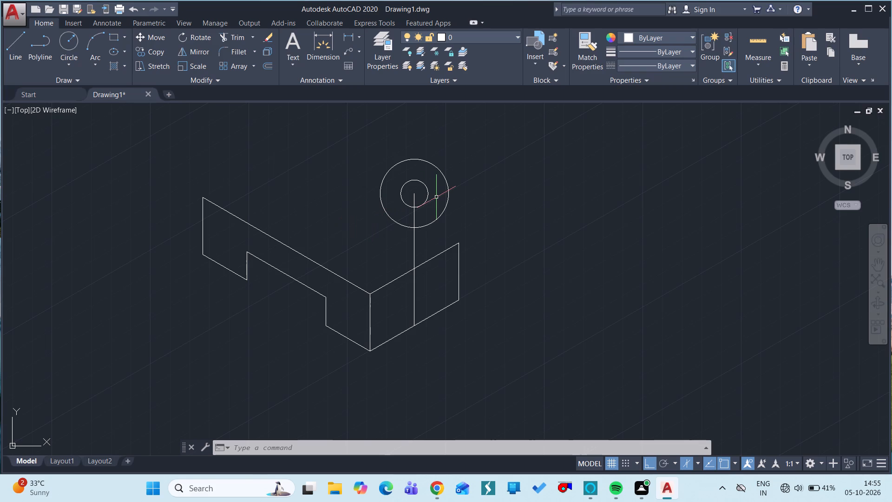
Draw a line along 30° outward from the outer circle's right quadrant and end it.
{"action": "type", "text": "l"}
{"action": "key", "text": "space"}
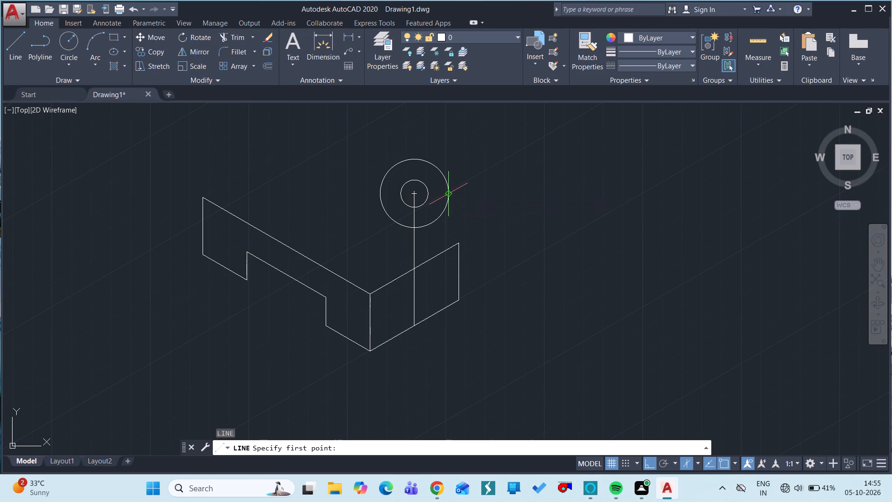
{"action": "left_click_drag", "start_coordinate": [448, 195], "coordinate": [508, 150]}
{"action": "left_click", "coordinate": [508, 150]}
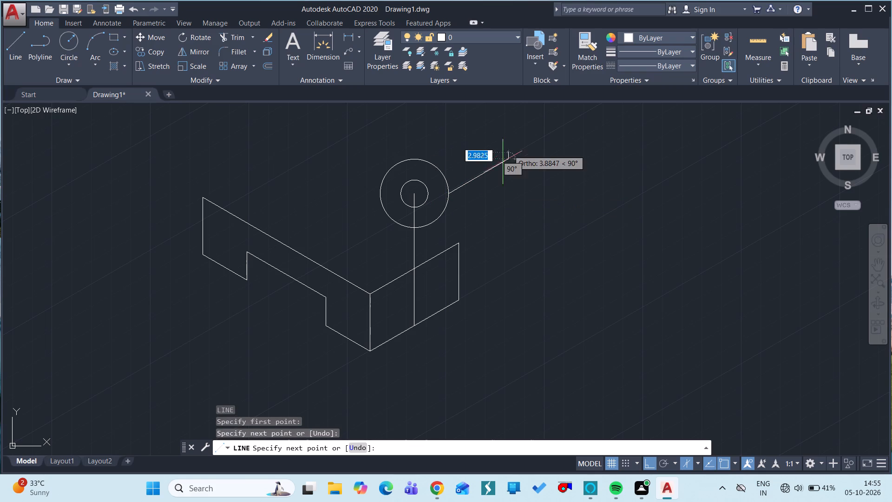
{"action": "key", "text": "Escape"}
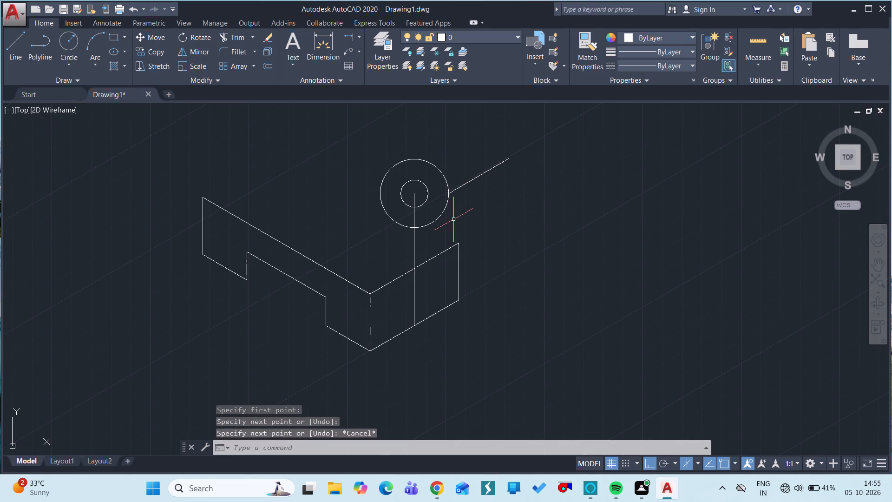
Draw a 30° axis line through the circles' centre, extending past the outer circle on both sides.
{"action": "key", "text": "space"}
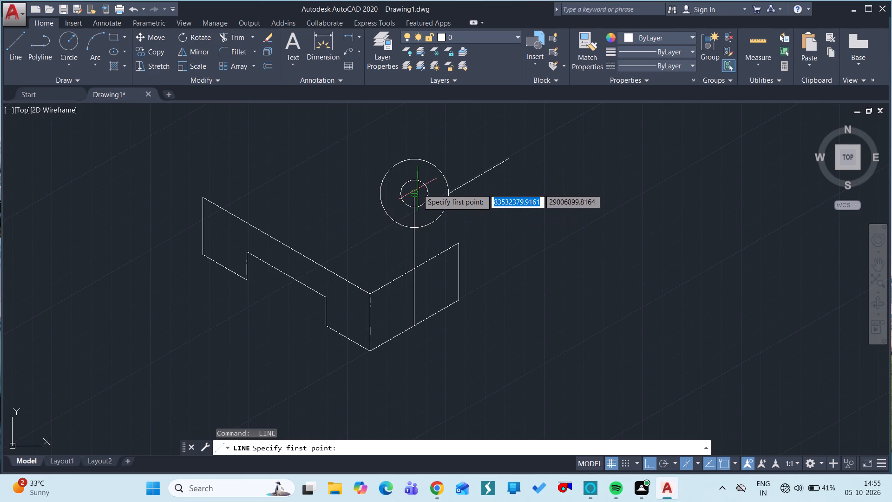
{"action": "left_click_drag", "start_coordinate": [414, 194], "coordinate": [346, 245]}
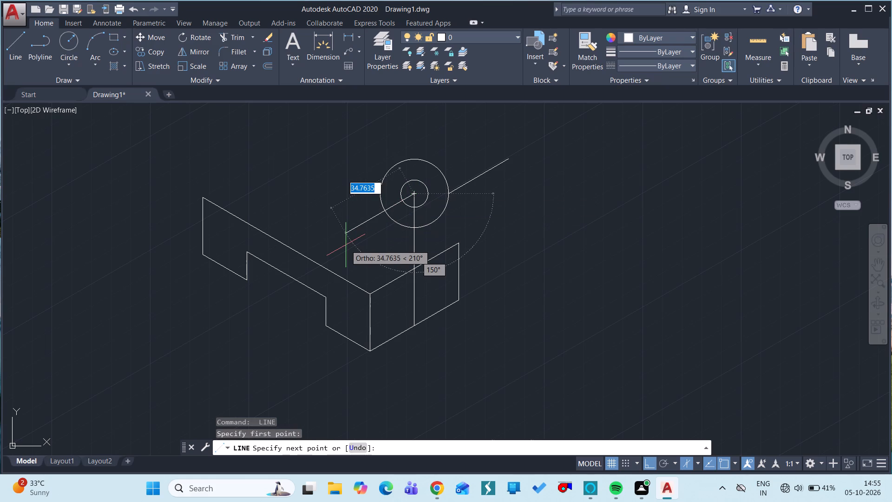
{"action": "left_click", "coordinate": [338, 235]}
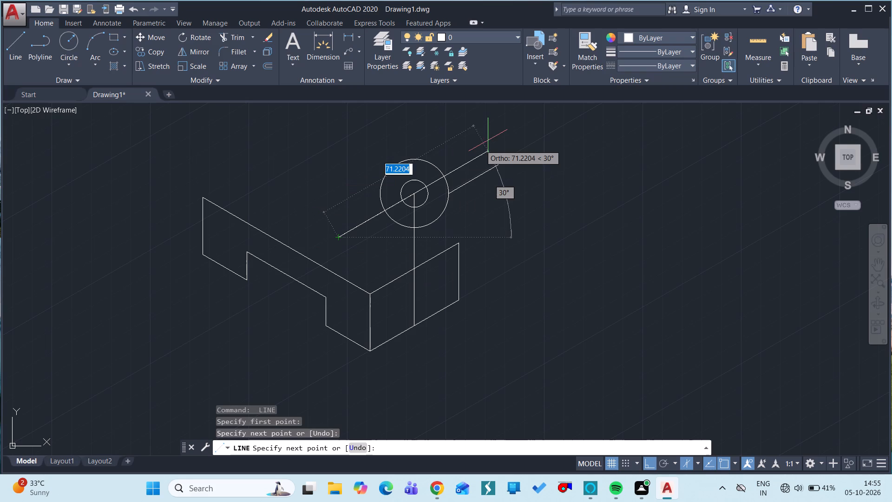
{"action": "left_click", "coordinate": [491, 138]}
{"action": "key", "text": "Escape"}
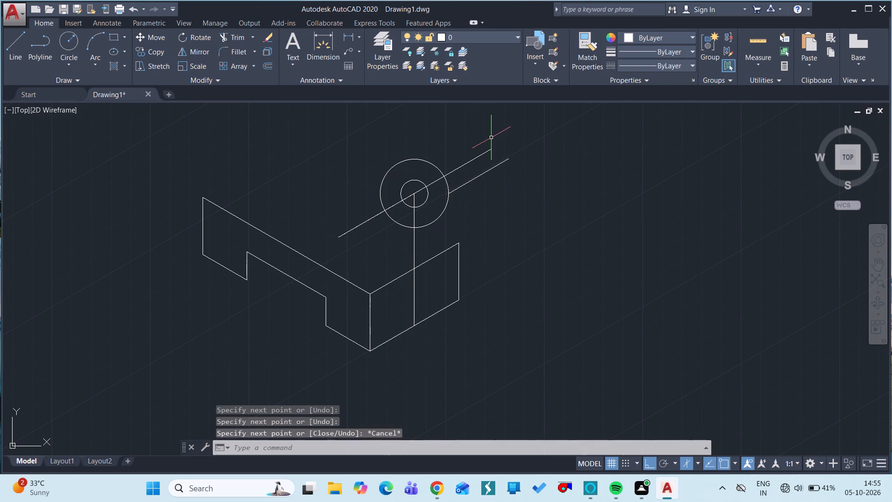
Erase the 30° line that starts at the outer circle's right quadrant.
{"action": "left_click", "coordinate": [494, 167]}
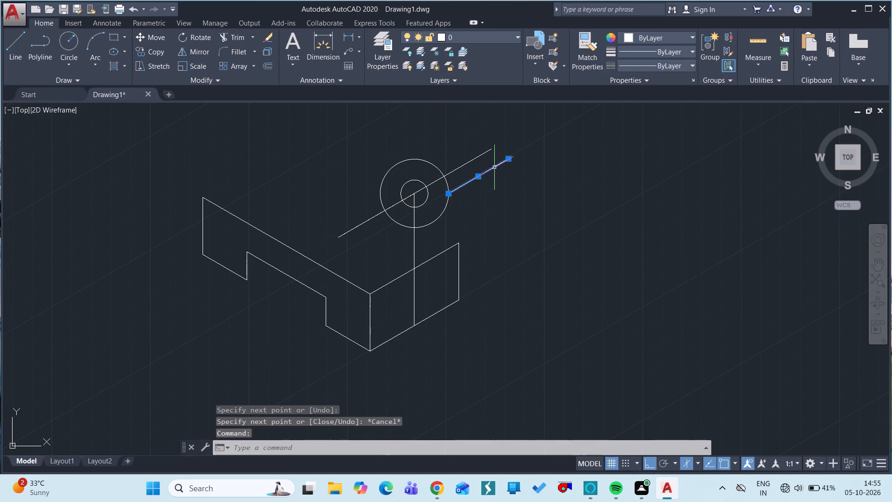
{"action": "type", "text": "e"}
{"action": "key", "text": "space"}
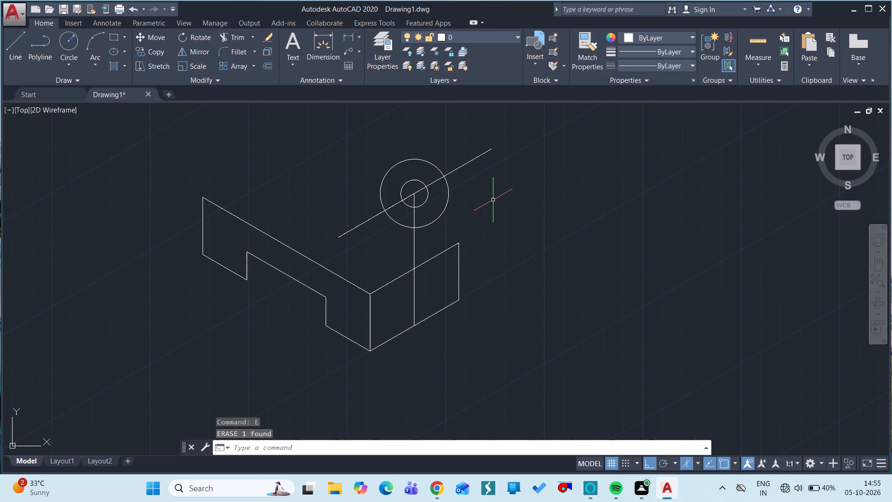
Draw a line from the end face's upper right corner to where the 30° axis line crosses the outer circle.
{"action": "type", "text": "l"}
{"action": "key", "text": "space"}
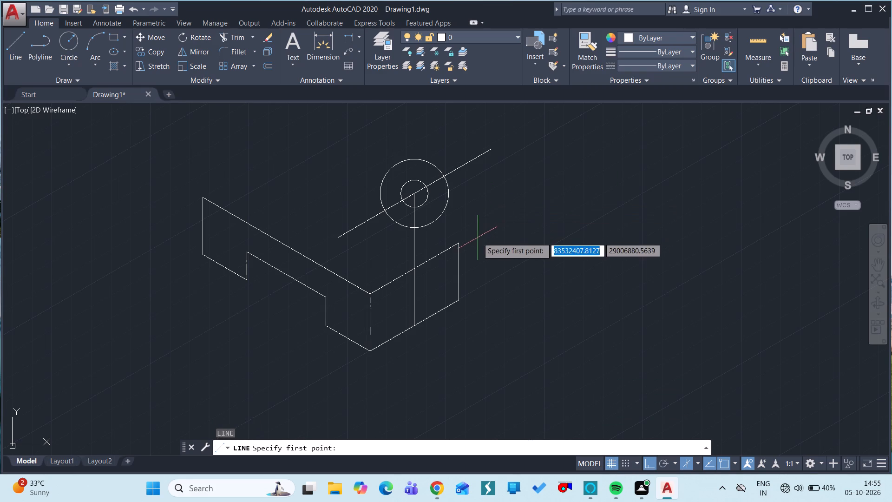
{"action": "left_click", "coordinate": [457, 241]}
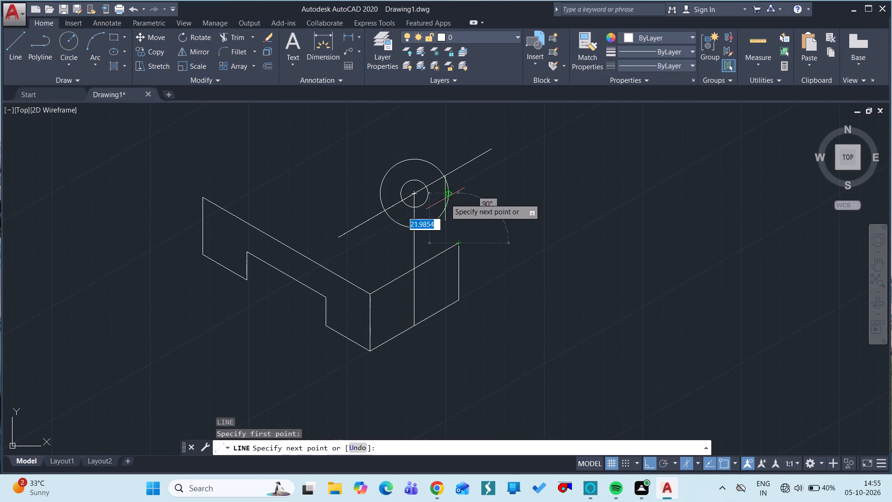
{"action": "left_click", "coordinate": [442, 182]}
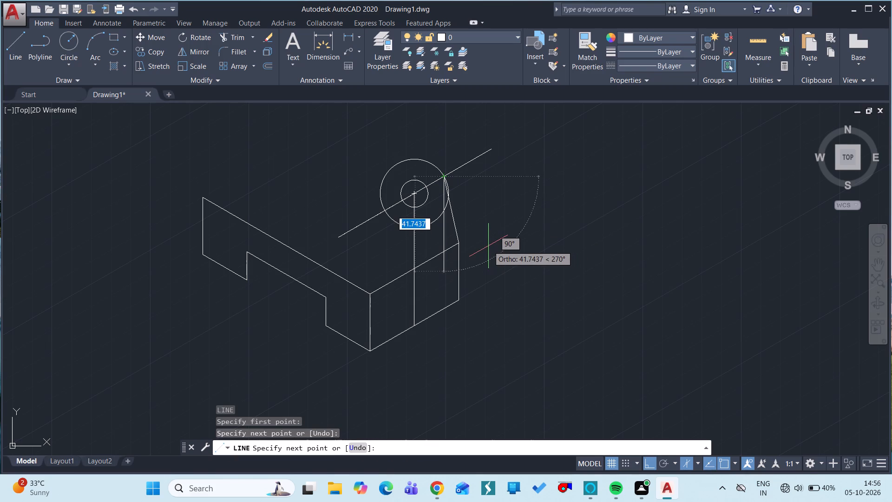
{"action": "scroll", "coordinate": [474, 192], "scroll_direction": "up", "scroll_amount": 2, "text": "ctrl"}
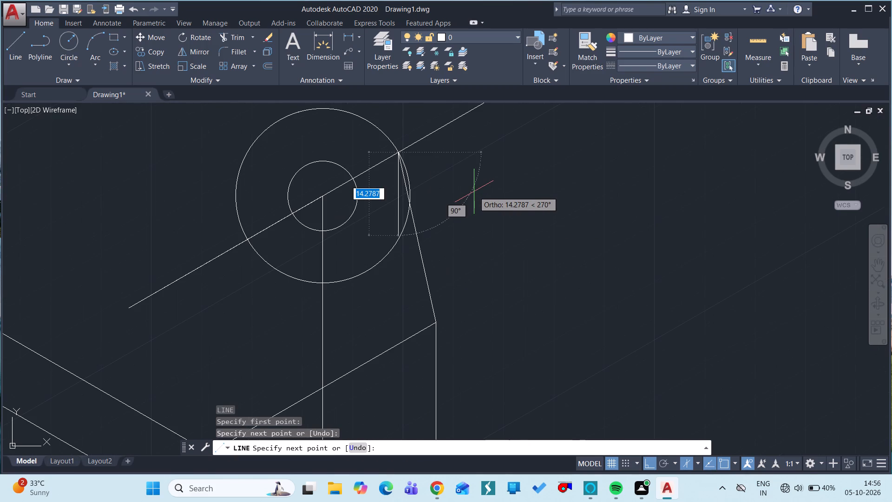
{"action": "scroll", "coordinate": [474, 192], "scroll_direction": "down", "scroll_amount": 3, "text": "ctrl"}
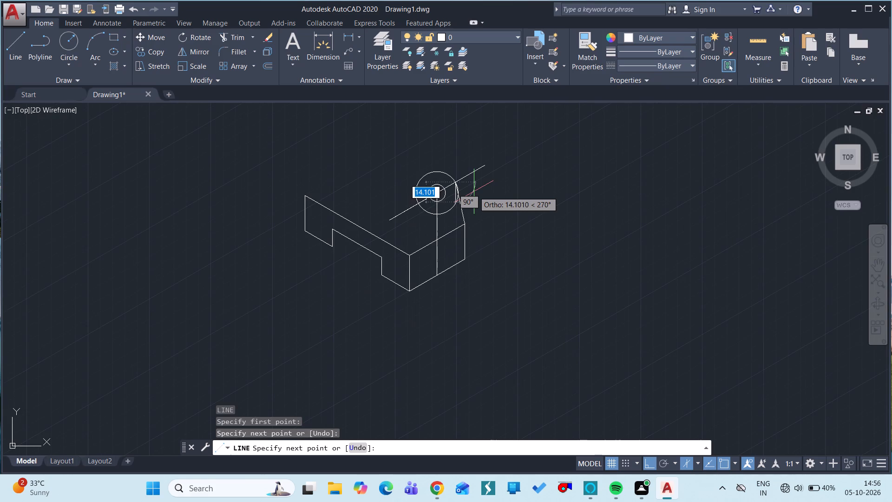
{"action": "key", "text": "Escape"}
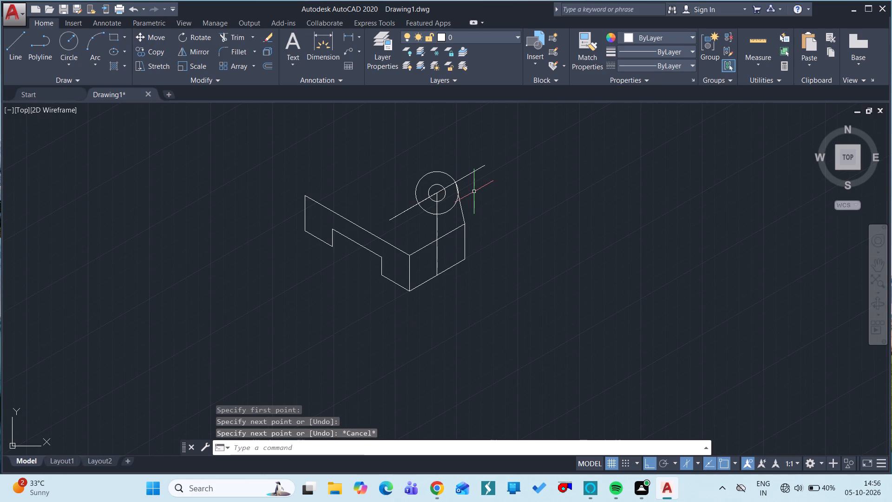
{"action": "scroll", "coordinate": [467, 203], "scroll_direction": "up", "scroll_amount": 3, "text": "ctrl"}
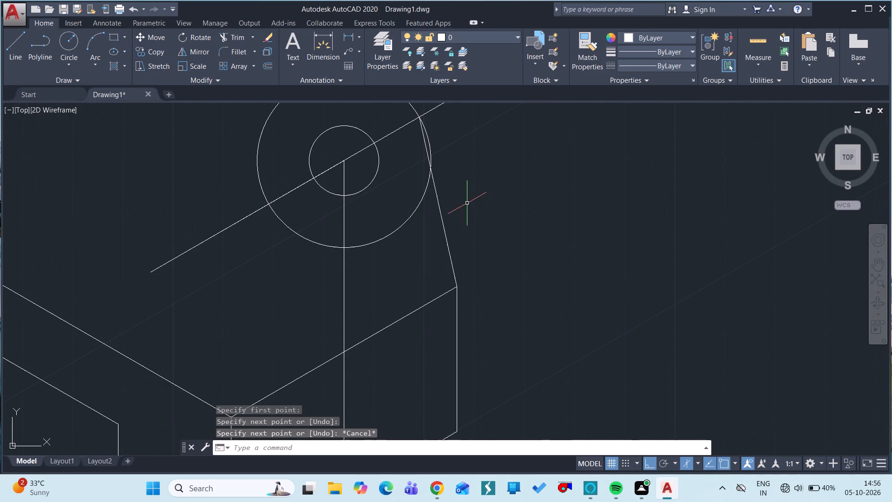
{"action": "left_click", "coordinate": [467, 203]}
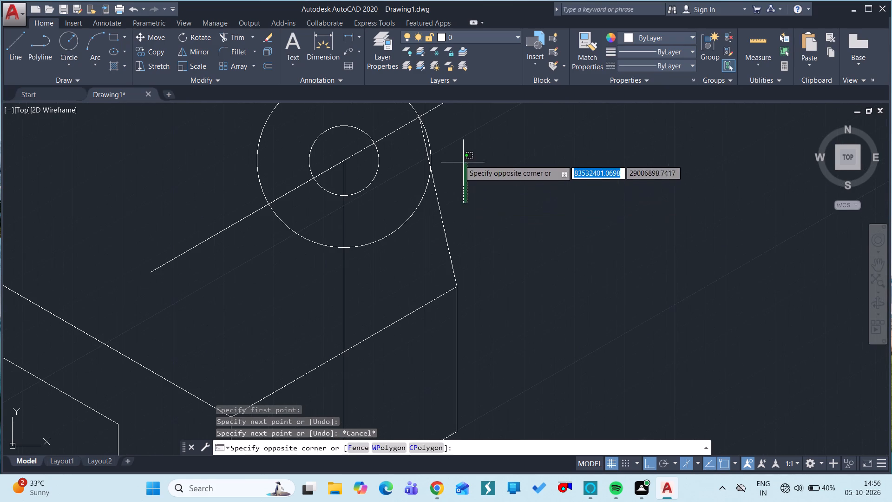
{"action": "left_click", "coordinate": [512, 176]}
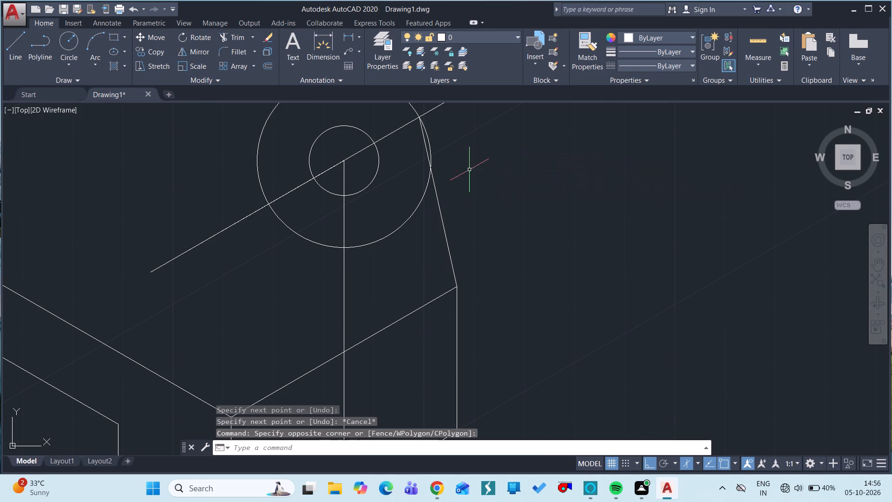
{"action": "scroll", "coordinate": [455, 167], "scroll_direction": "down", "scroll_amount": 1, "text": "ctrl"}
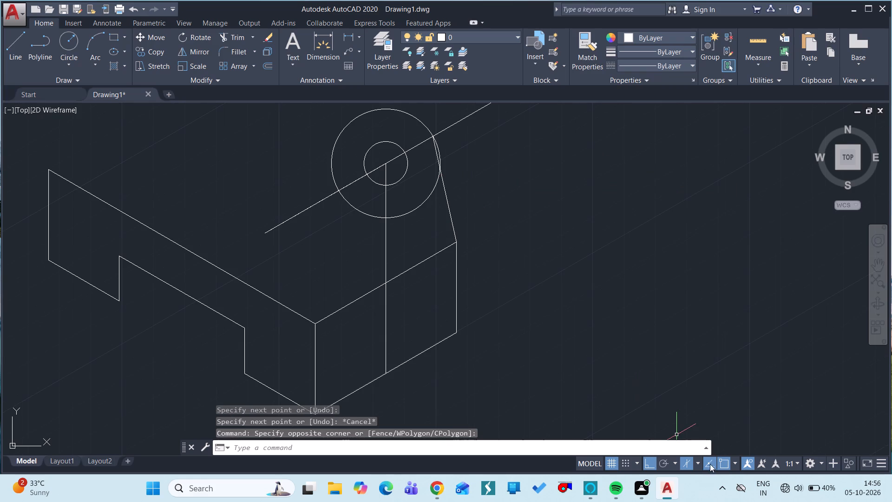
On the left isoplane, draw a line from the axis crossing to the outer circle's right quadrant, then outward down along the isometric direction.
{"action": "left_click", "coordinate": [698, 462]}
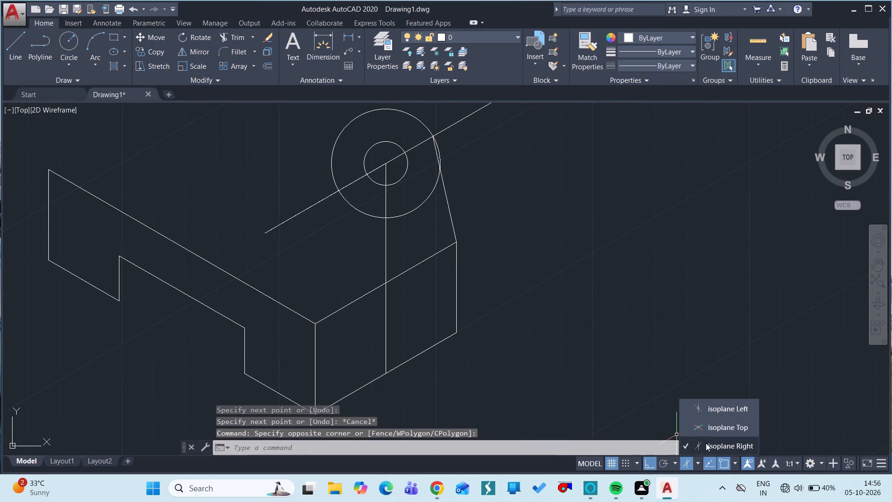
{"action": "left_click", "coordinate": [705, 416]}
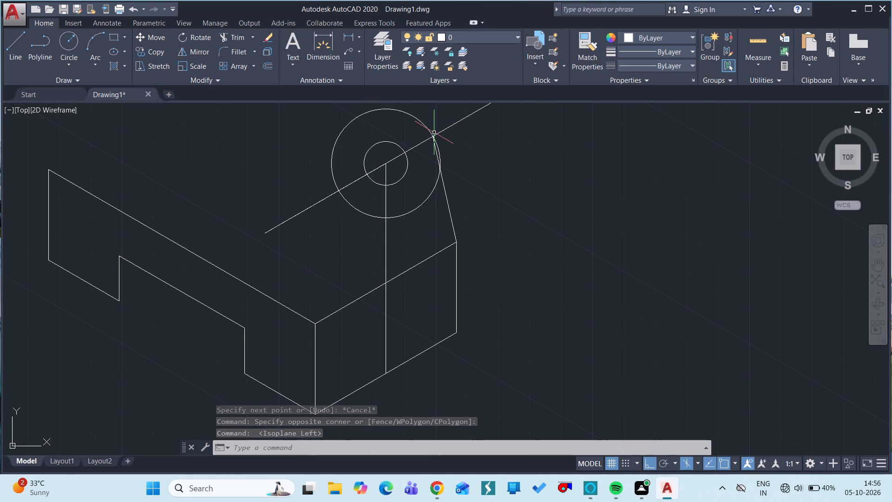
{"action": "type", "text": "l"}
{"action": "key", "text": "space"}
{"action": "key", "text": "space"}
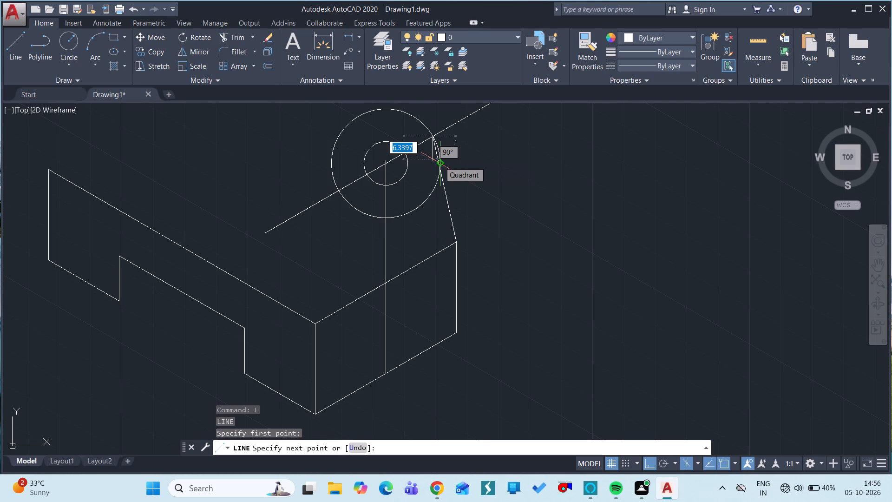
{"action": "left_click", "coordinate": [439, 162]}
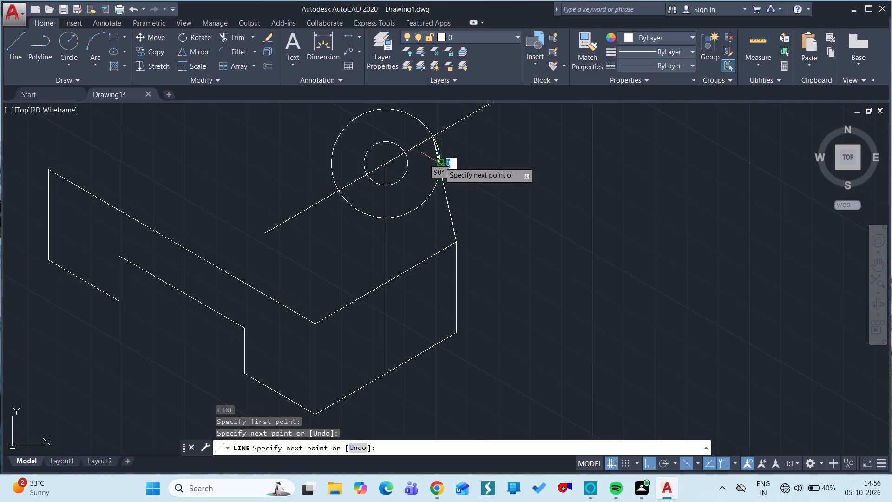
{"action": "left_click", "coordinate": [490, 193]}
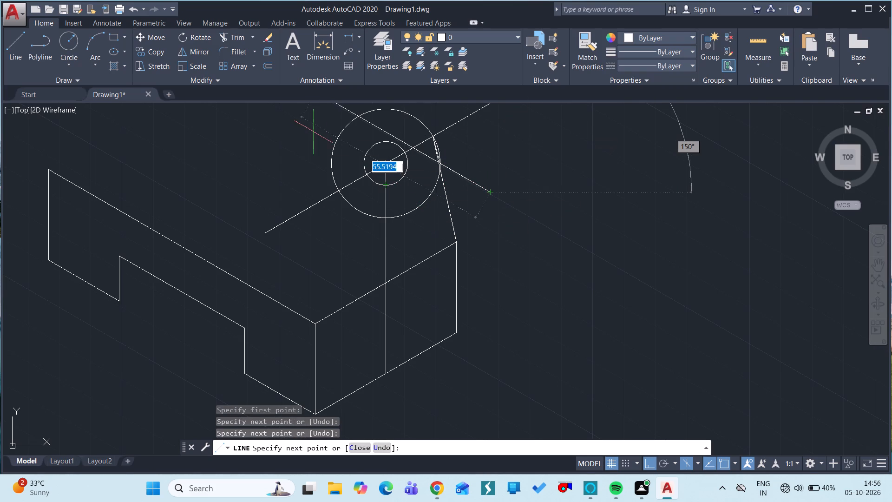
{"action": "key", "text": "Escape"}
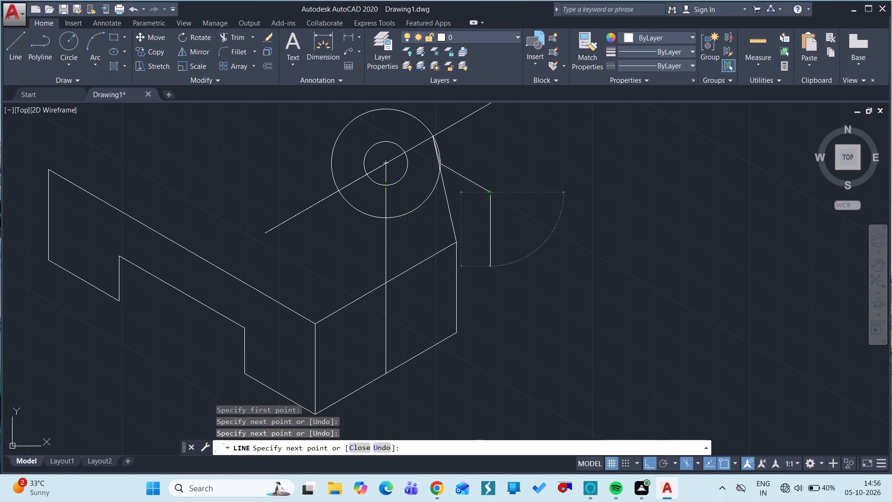
Erase the slanted line from the end face's upper right corner and the short chord at the outer circle's right quadrant.
{"action": "scroll", "coordinate": [425, 228], "scroll_direction": "up", "scroll_amount": 1, "text": "ctrl"}
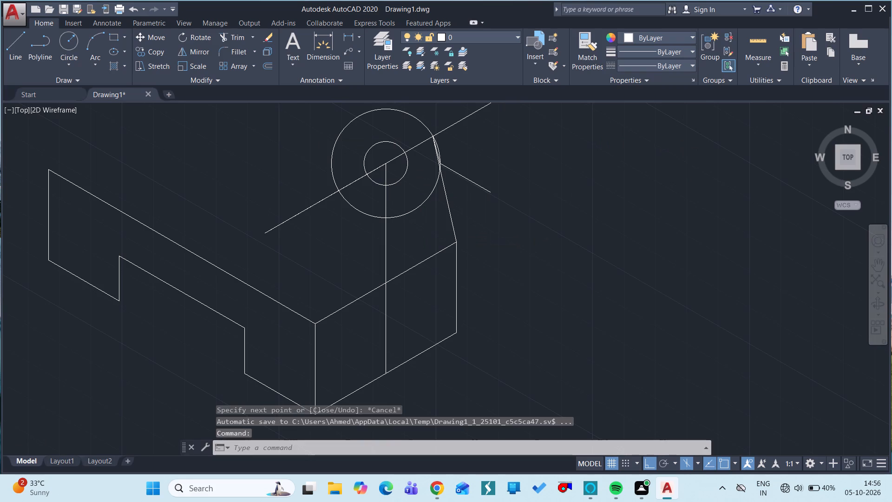
{"action": "left_click", "coordinate": [461, 191]}
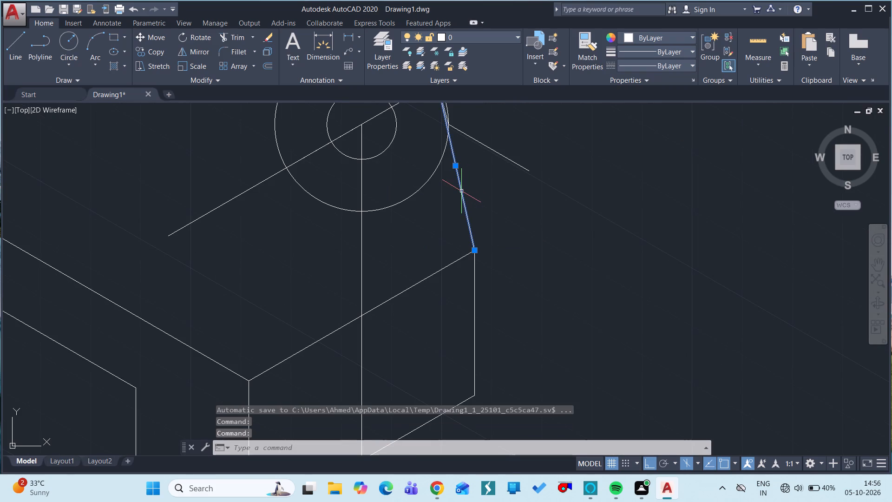
{"action": "type", "text": "e"}
{"action": "key", "text": "space"}
{"action": "scroll", "coordinate": [461, 191], "scroll_direction": "down", "scroll_amount": 1, "text": "ctrl"}
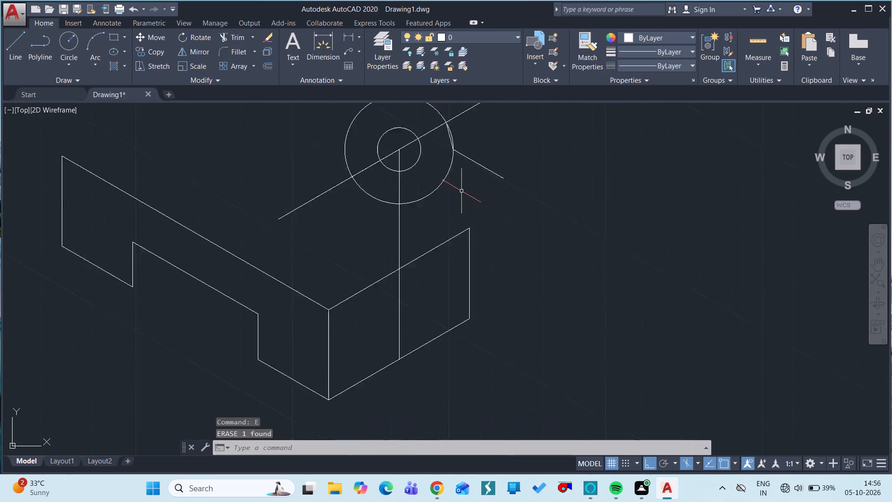
{"action": "scroll", "coordinate": [461, 191], "scroll_direction": "down", "scroll_amount": 1, "text": "ctrl"}
{"action": "scroll", "coordinate": [453, 160], "scroll_direction": "up", "scroll_amount": 4, "text": "ctrl"}
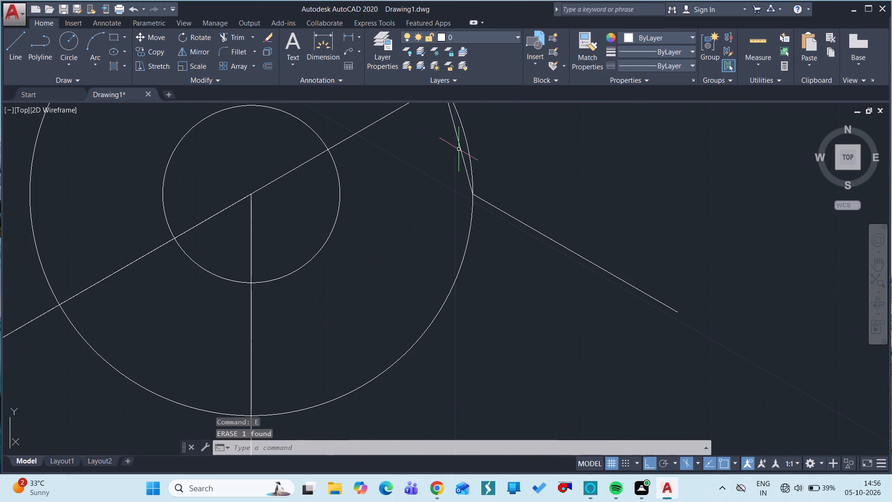
{"action": "left_click", "coordinate": [459, 146]}
{"action": "type", "text": "e"}
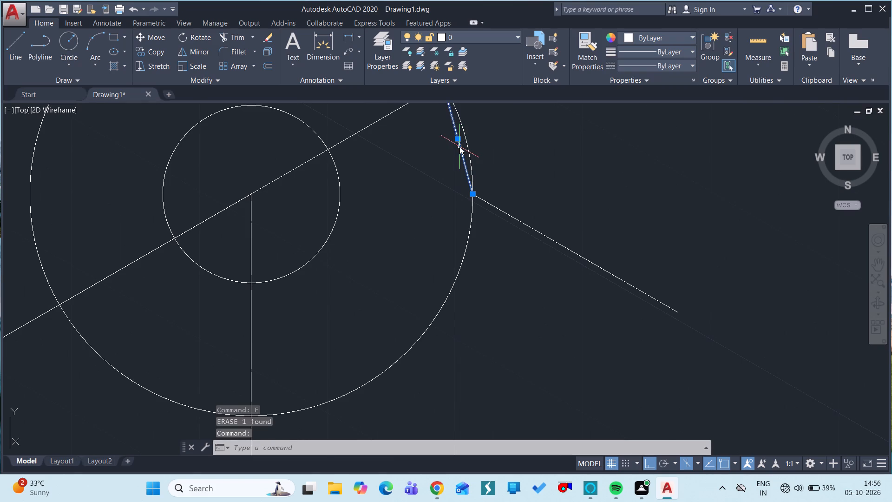
{"action": "key", "text": "space"}
{"action": "scroll", "coordinate": [455, 142], "scroll_direction": "down", "scroll_amount": 2, "text": "ctrl"}
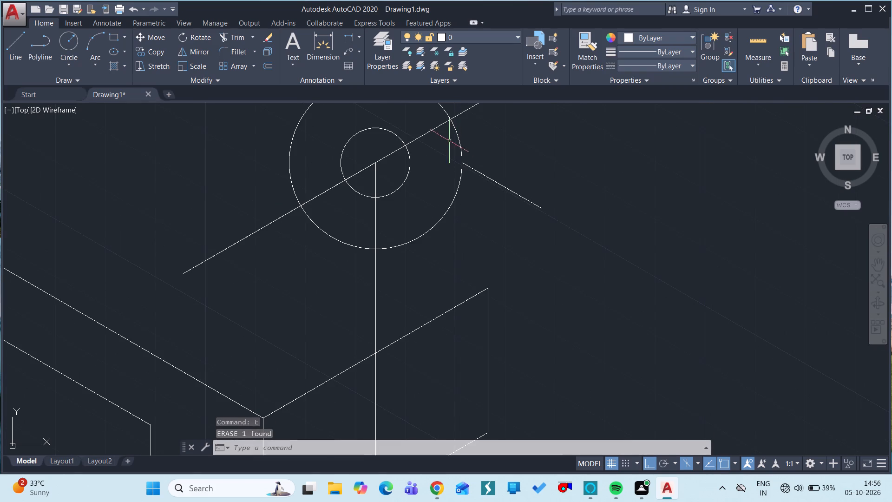
Erase both halves of the 30° axis line and the line running outward from the outer circle's right quadrant.
{"action": "left_click", "coordinate": [434, 129]}
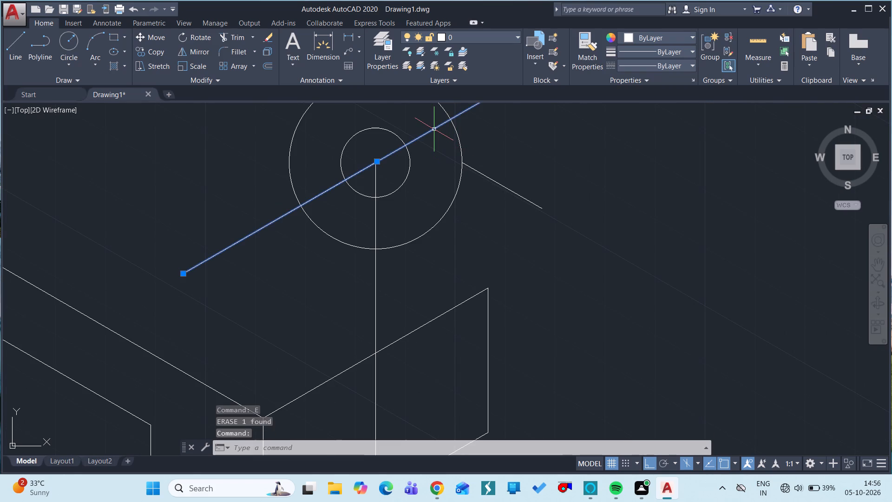
{"action": "type", "text": "e"}
{"action": "key", "text": "space"}
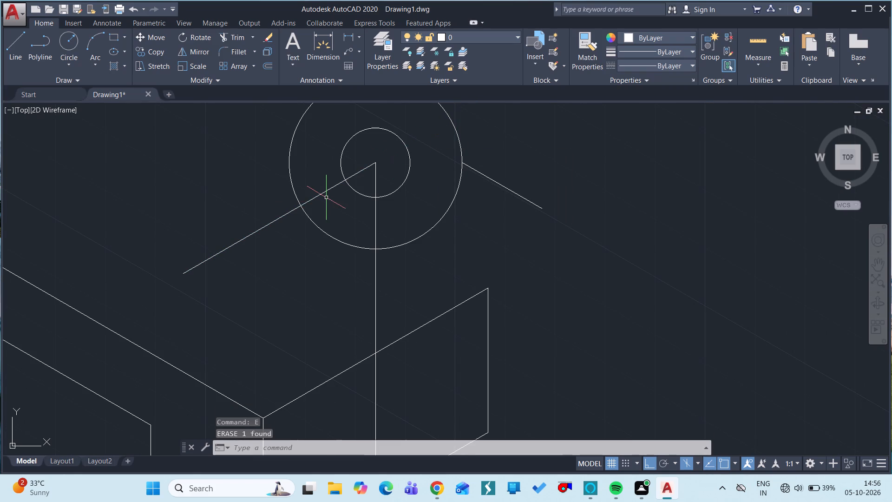
{"action": "left_click", "coordinate": [326, 192]}
{"action": "type", "text": "e"}
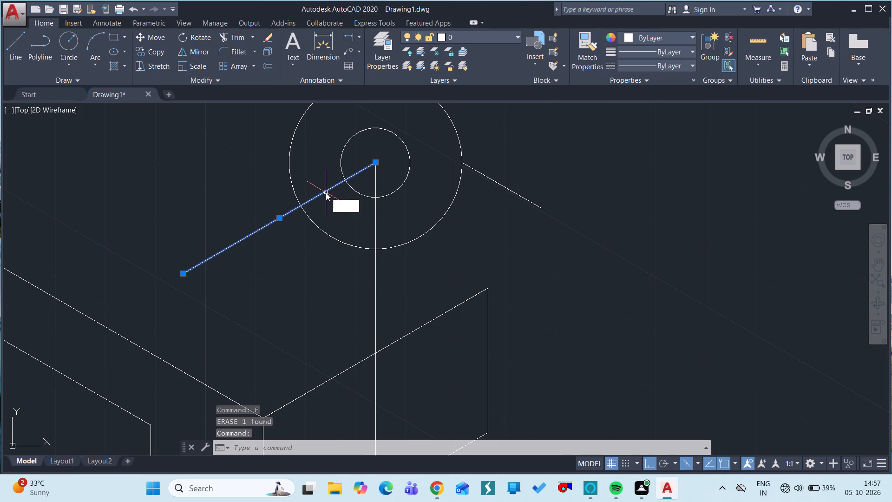
{"action": "key", "text": "space"}
{"action": "scroll", "coordinate": [471, 206], "scroll_direction": "down", "scroll_amount": 2, "text": "ctrl"}
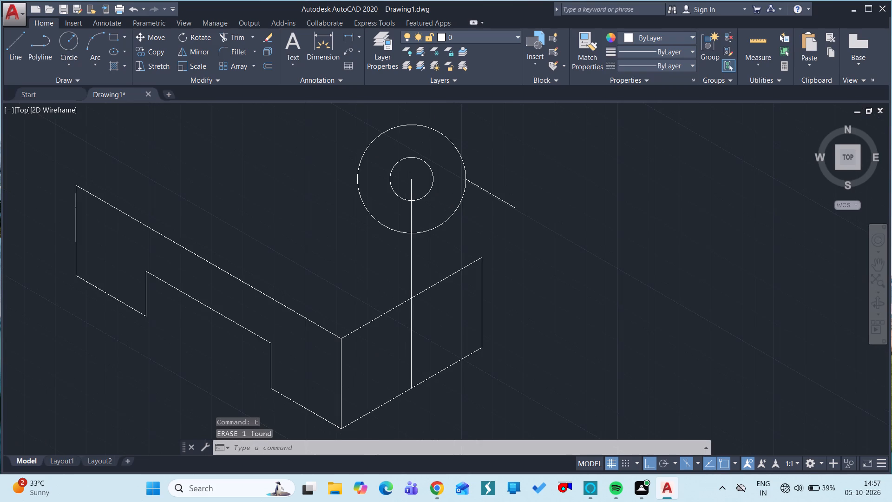
{"action": "left_click", "coordinate": [478, 197]}
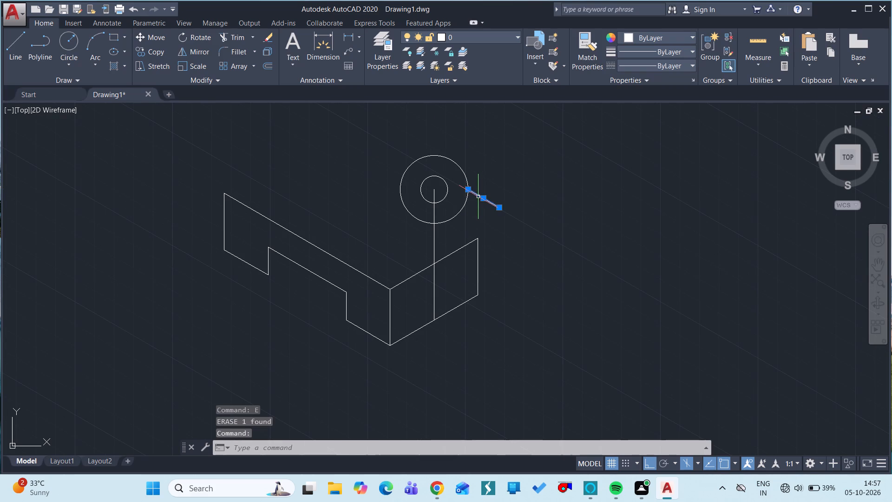
{"action": "type", "text": "e"}
{"action": "key", "text": "space"}
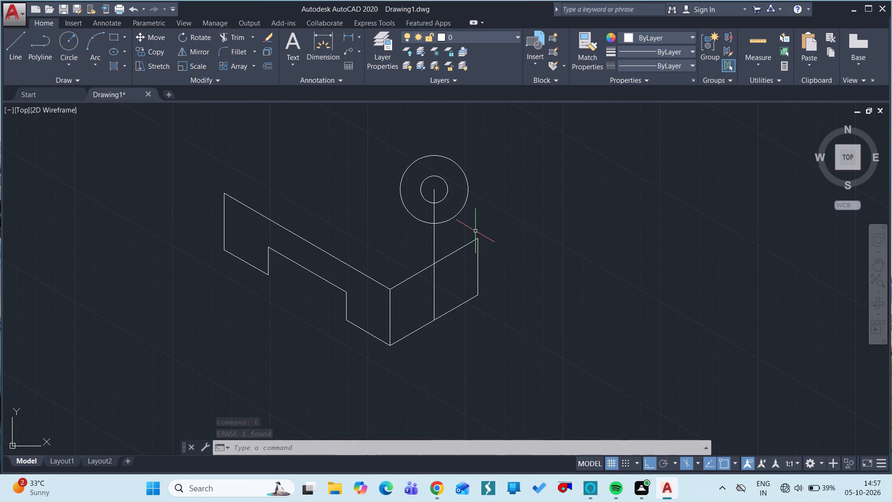
Erase the two concentric circles at the top of the vertical centre line.
{"action": "left_click", "coordinate": [505, 188]}
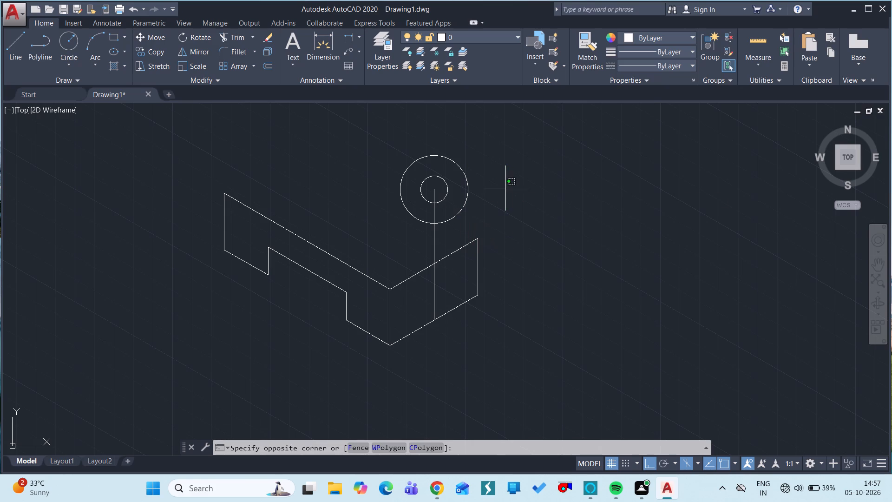
{"action": "left_click", "coordinate": [392, 155]}
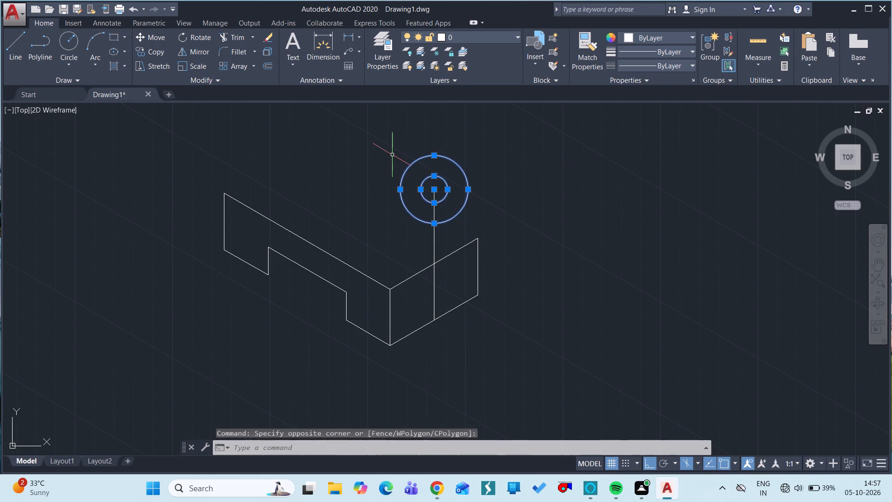
{"action": "type", "text": "e"}
{"action": "key", "text": "space"}
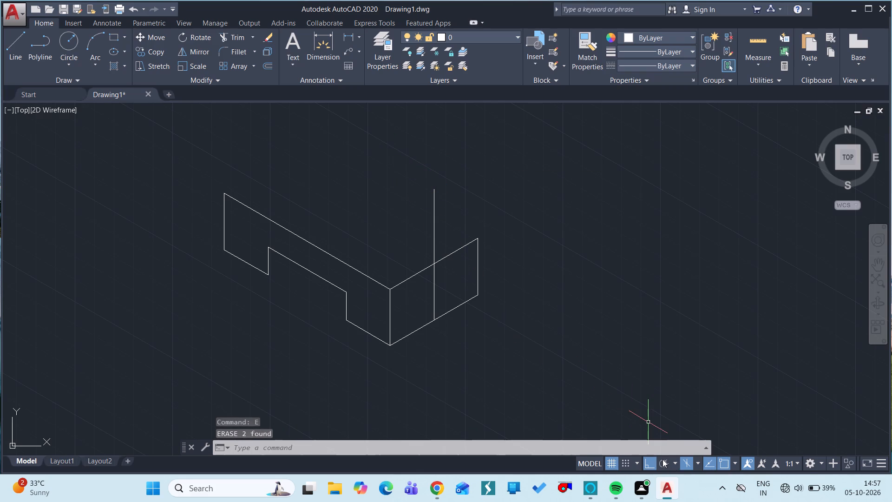
Draw an ellipse isocircle of radius 6 on the right isoplane, centred at the top end of the vertical centre line.
{"action": "left_click", "coordinate": [586, 447]}
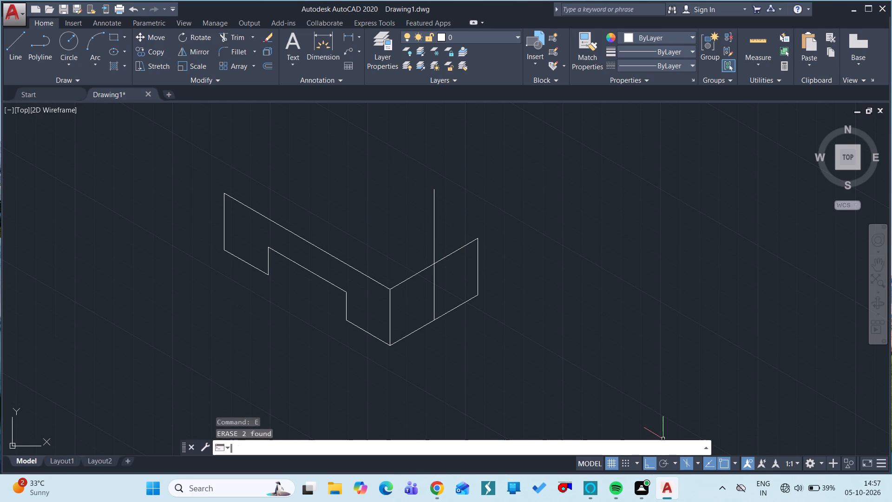
{"action": "type", "text": "ec"}
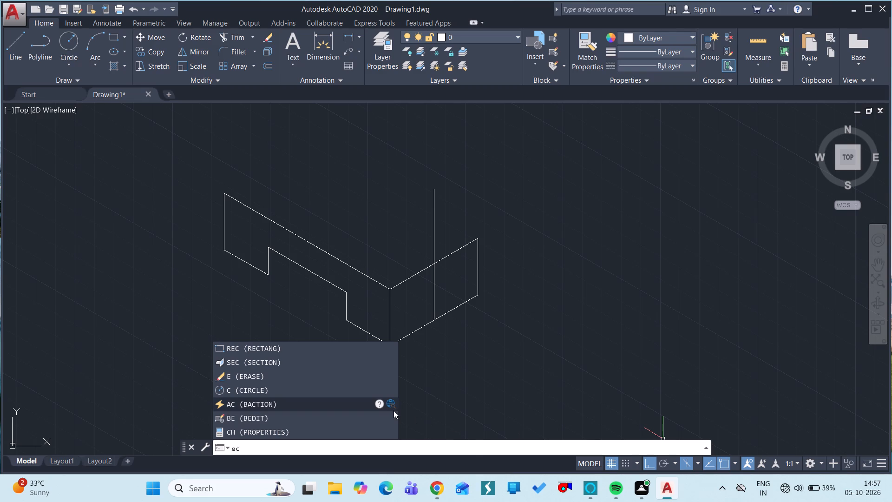
{"action": "key", "text": "l"}
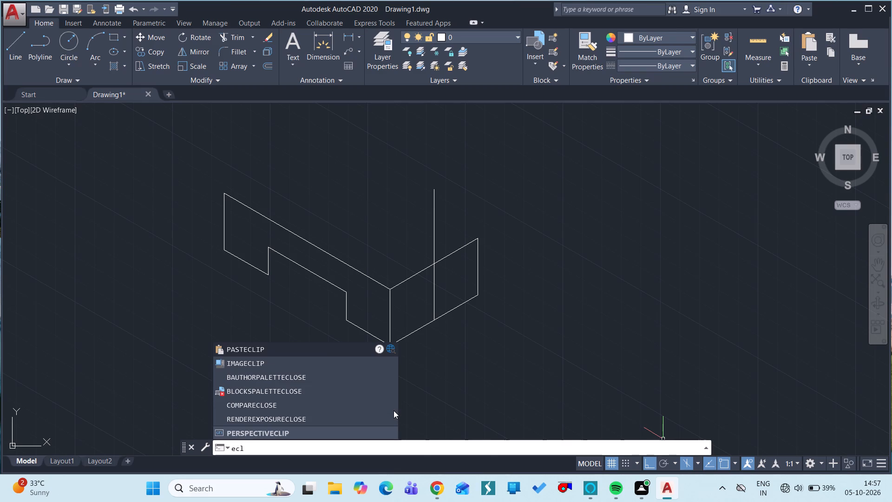
{"action": "key", "text": "i"}
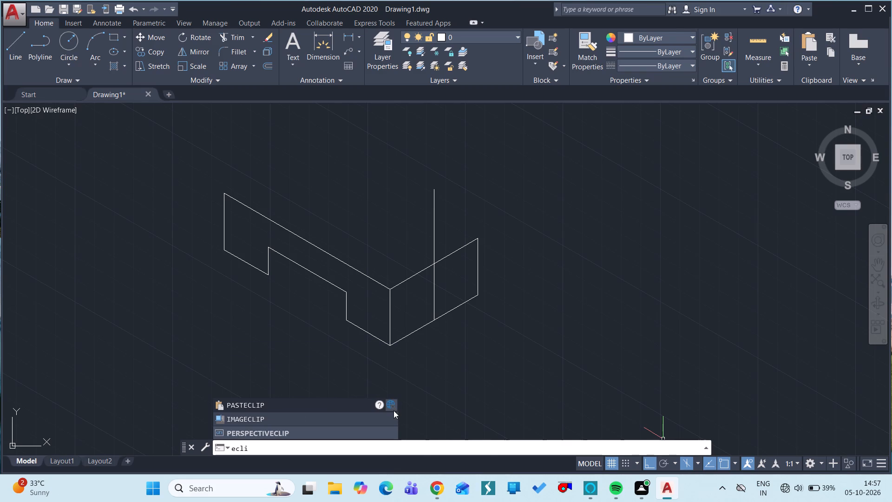
{"action": "key", "text": "BackSpace"}
{"action": "key", "text": "BackSpace"}
{"action": "key", "text": "BackSpace"}
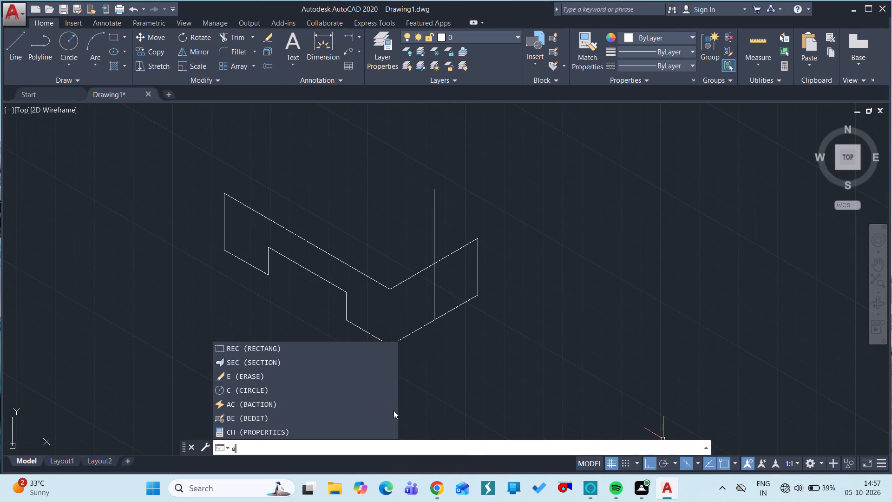
{"action": "type", "text": "li"}
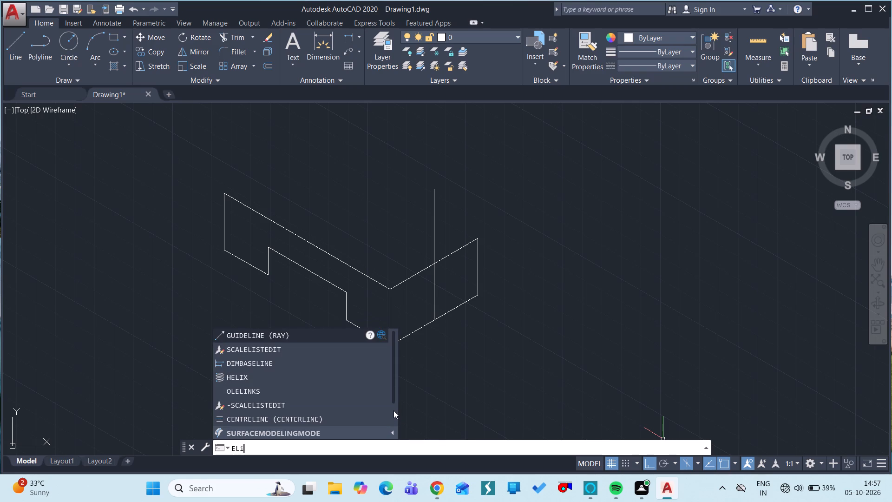
{"action": "key", "text": "p"}
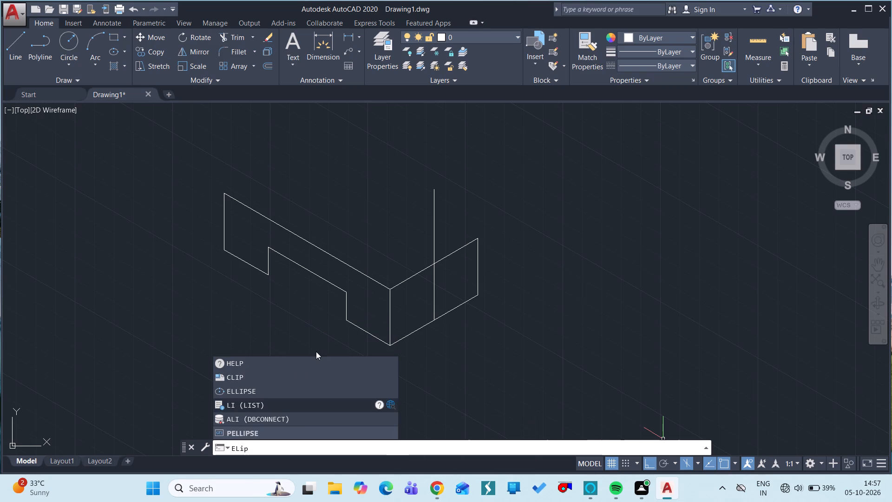
{"action": "left_click", "coordinate": [268, 388]}
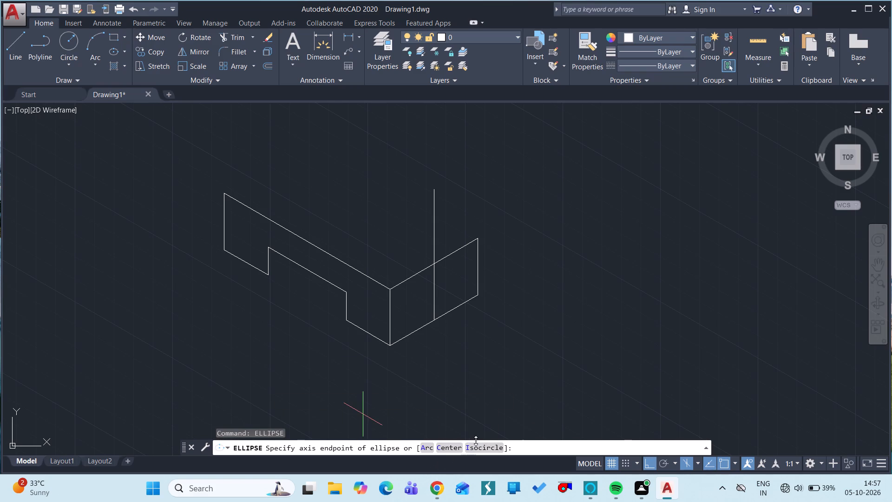
{"action": "left_click", "coordinate": [479, 449]}
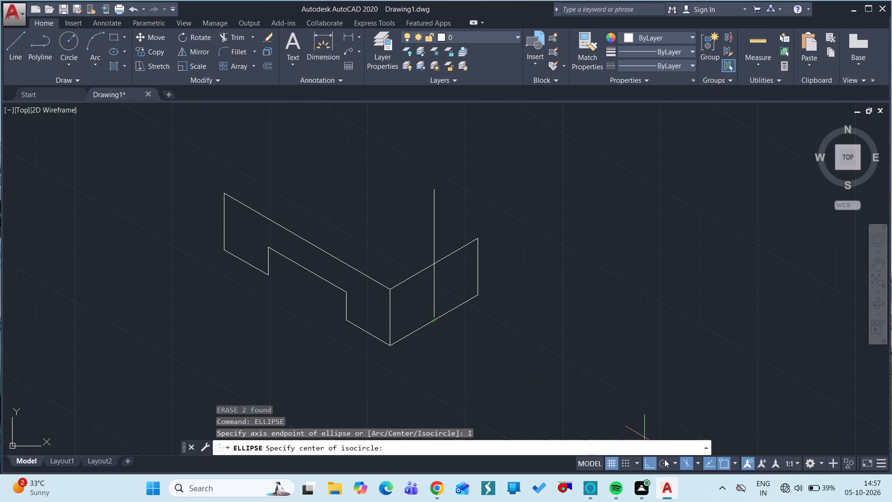
{"action": "left_click", "coordinate": [695, 461]}
{"action": "left_click", "coordinate": [702, 448]}
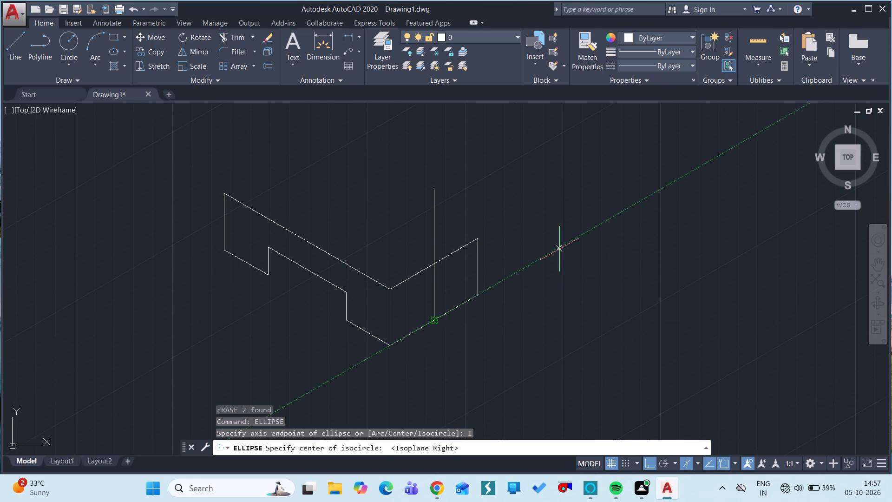
{"action": "left_click", "coordinate": [431, 191]}
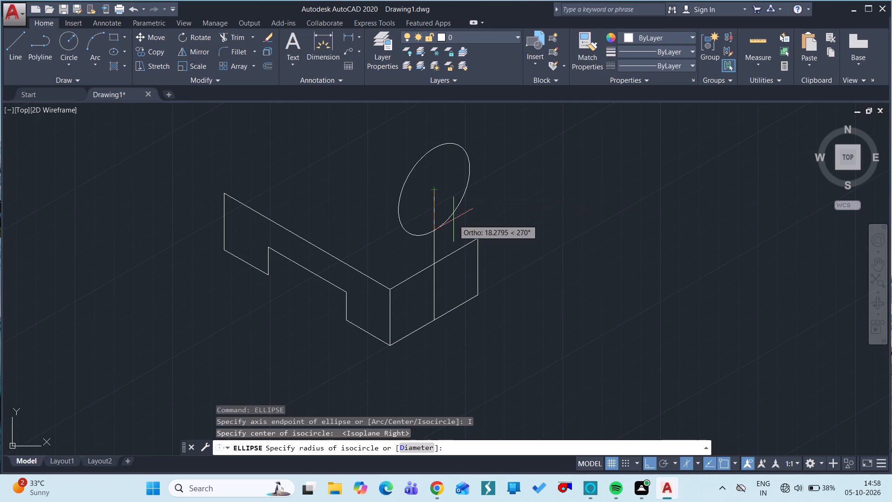
{"action": "type", "text": "6"}
{"action": "key", "text": "space"}
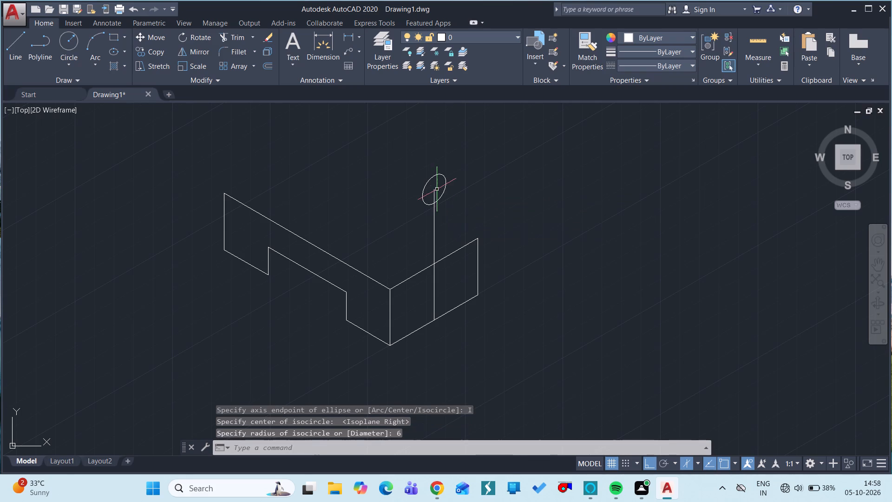
Draw an ellipse isocircle of radius 15 concentric with the small isocircle at the top of the vertical centre line.
{"action": "key", "text": "e"}
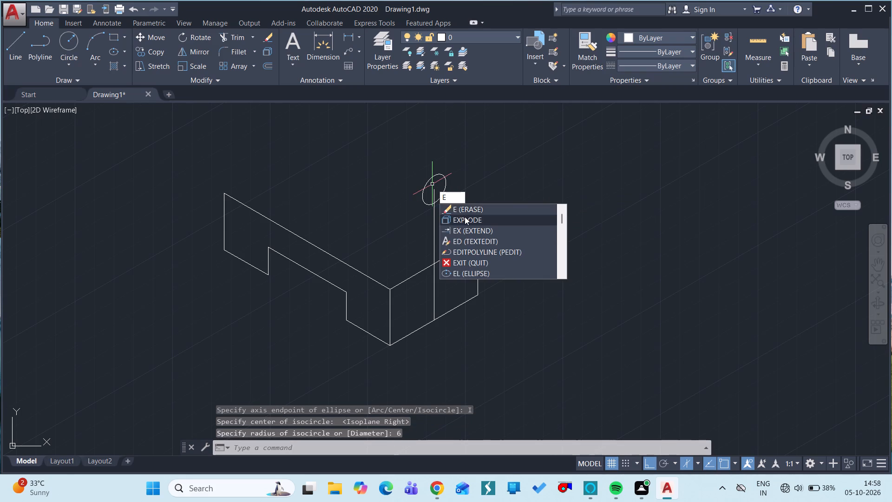
{"action": "left_click", "coordinate": [466, 272]}
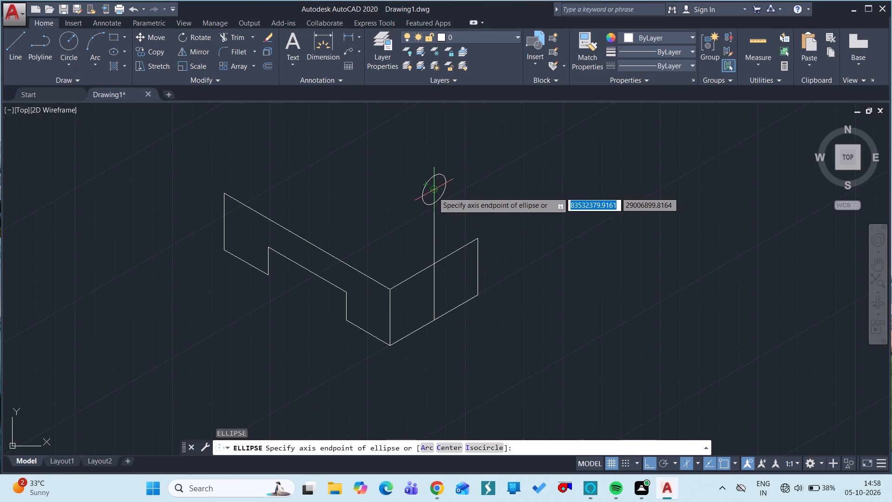
{"action": "left_click", "coordinate": [490, 445]}
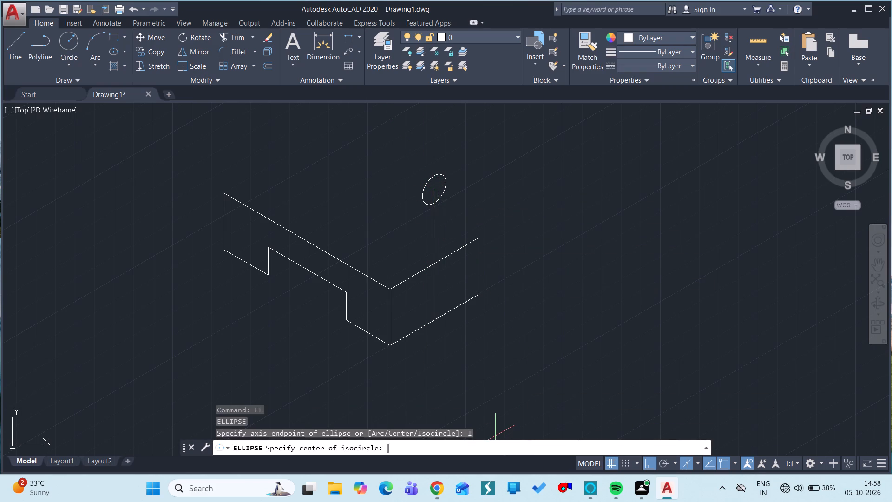
{"action": "left_click", "coordinate": [435, 190]}
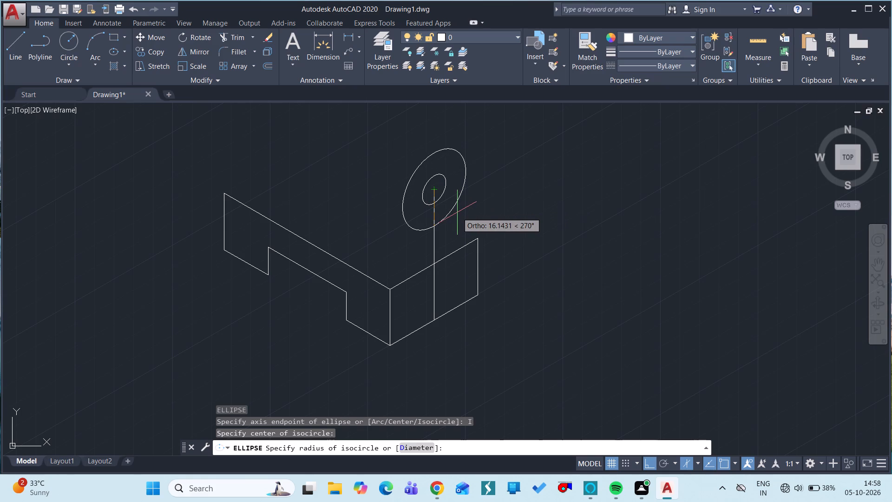
{"action": "type", "text": "15"}
{"action": "key", "text": "space"}
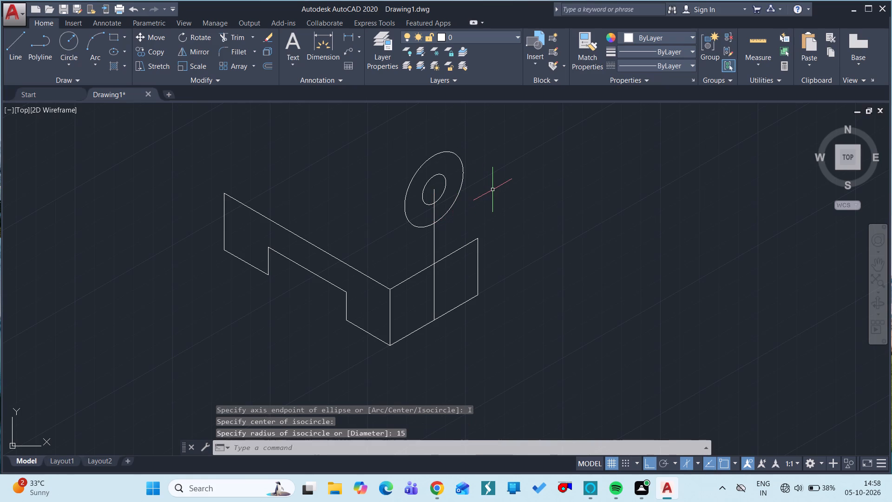
Draw a 30° axis line about 76 units long through the isocircles' centre, extending beyond the outer isocircle on both sides.
{"action": "type", "text": "l"}
{"action": "key", "text": "space"}
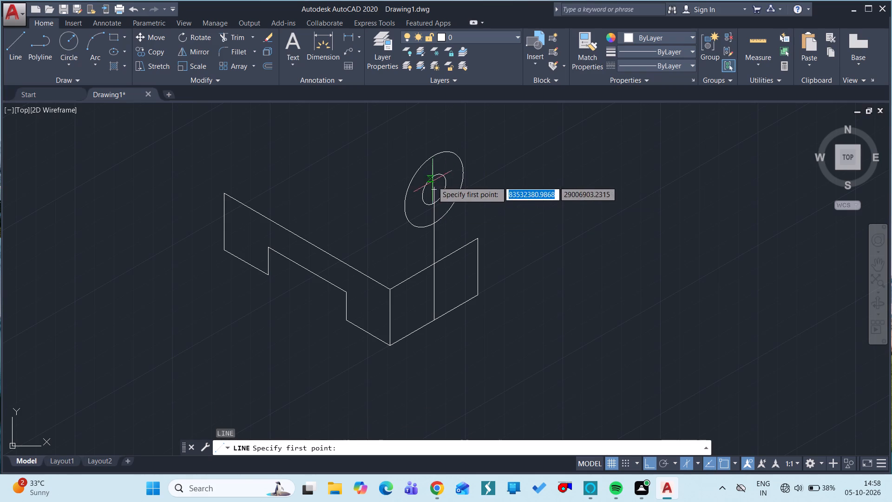
{"action": "left_click_drag", "start_coordinate": [433, 189], "coordinate": [521, 131]}
{"action": "left_click", "coordinate": [521, 131]}
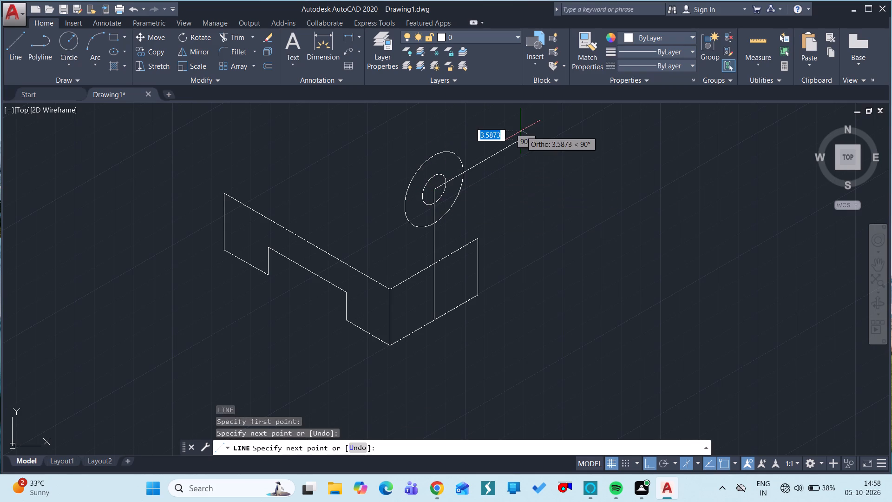
{"action": "left_click", "coordinate": [373, 246]}
{"action": "key", "text": "Escape"}
Draw slanted lines from the end face's two upper corners to the points where the axis line crosses the outer isocircle.
{"action": "type", "text": "l"}
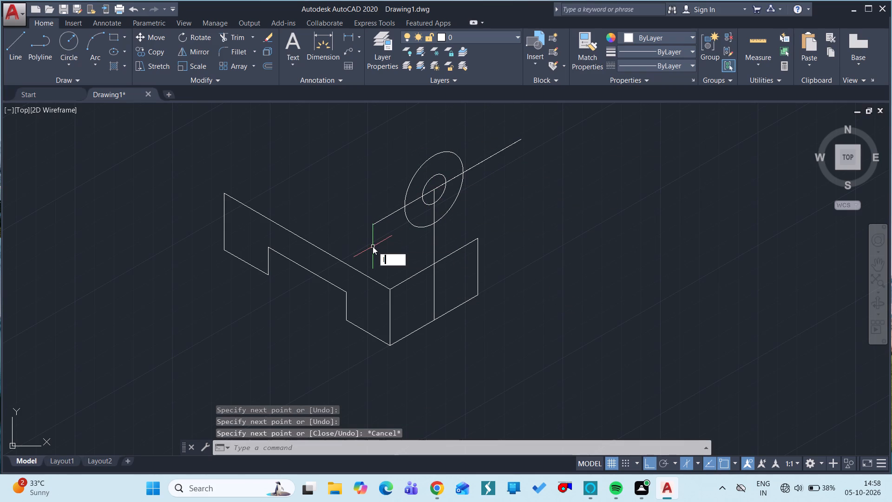
{"action": "key", "text": "space"}
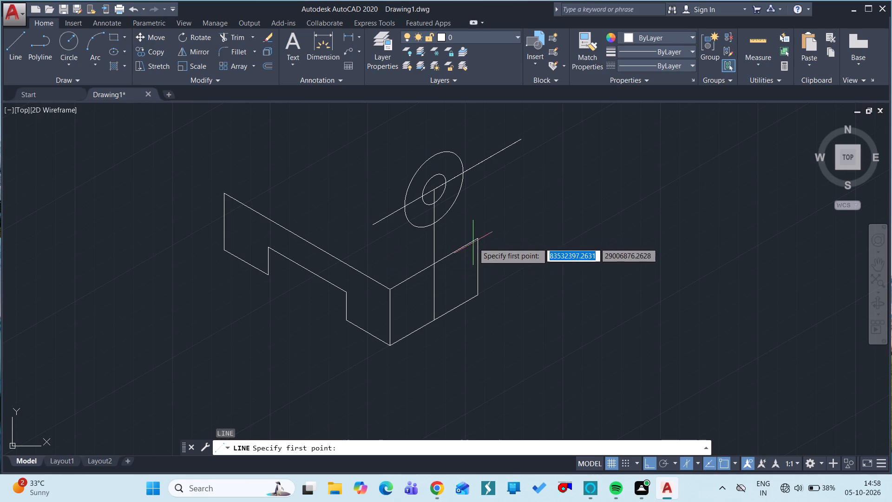
{"action": "left_click_drag", "start_coordinate": [477, 239], "coordinate": [461, 172]}
{"action": "left_click", "coordinate": [461, 172]}
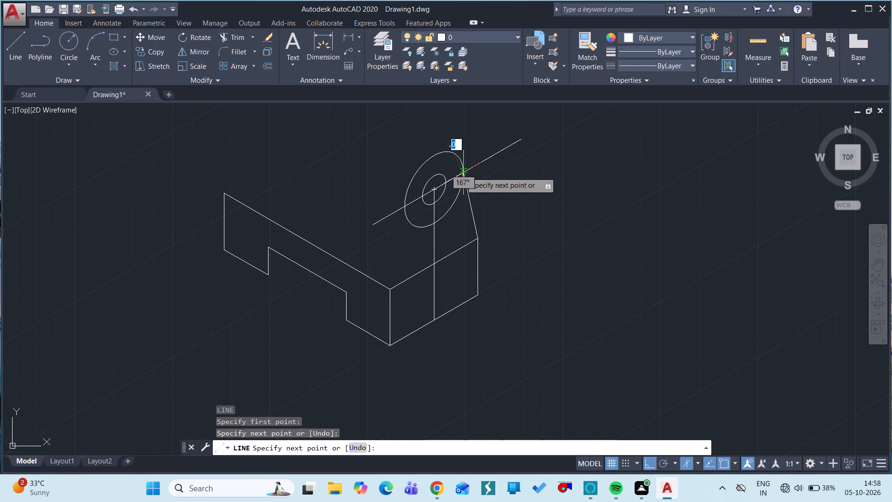
{"action": "key", "text": "Escape"}
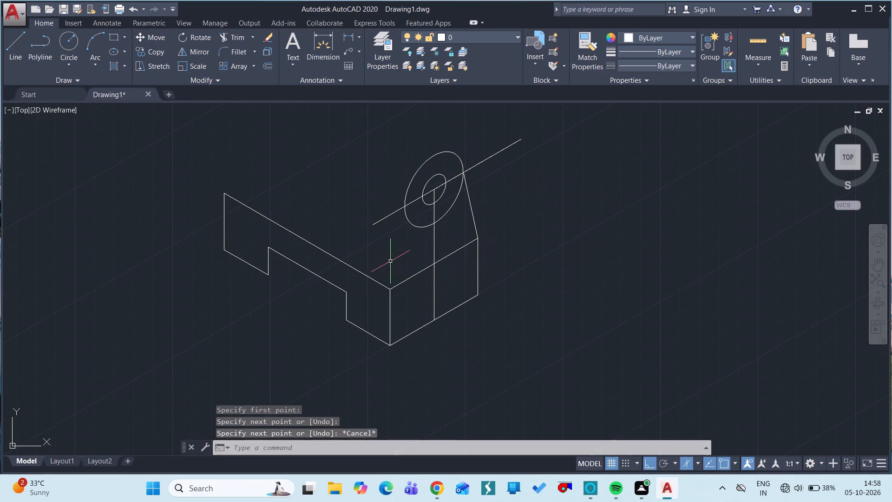
{"action": "key", "text": "space"}
{"action": "left_click", "coordinate": [391, 288]}
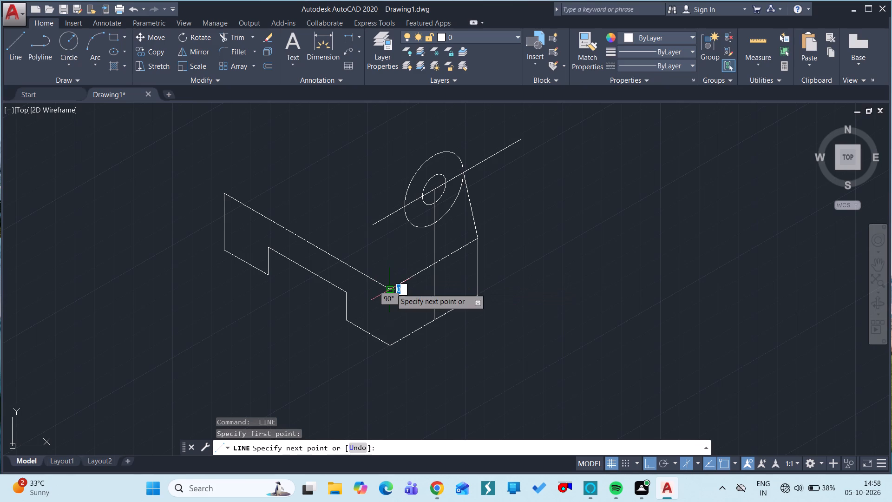
{"action": "left_click", "coordinate": [406, 211]}
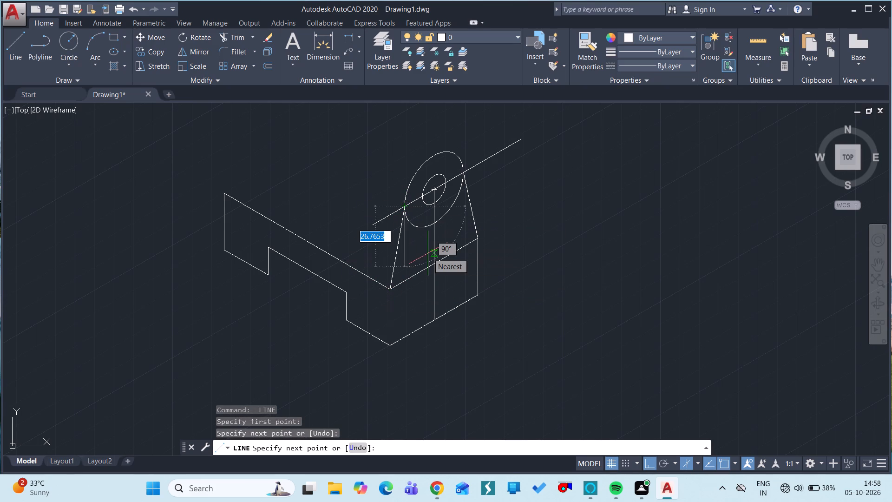
{"action": "key", "text": "Escape"}
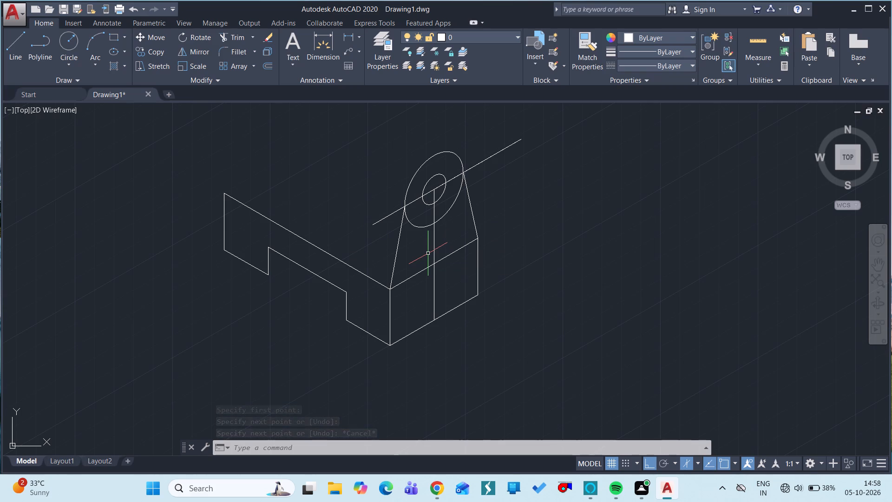
Trim the overlapping axis line segments inside the outer isocircle.
{"action": "type", "text": "tr"}
{"action": "key", "text": "space"}
{"action": "key", "text": "space"}
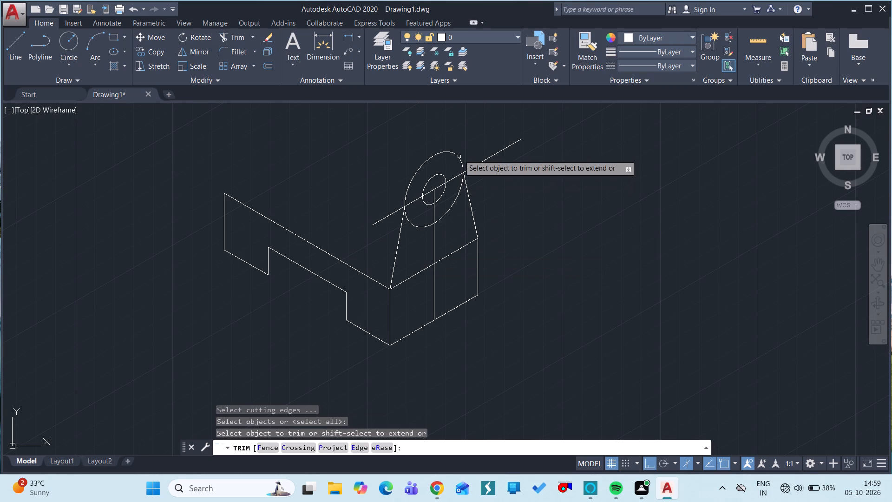
{"action": "left_click", "coordinate": [454, 179]}
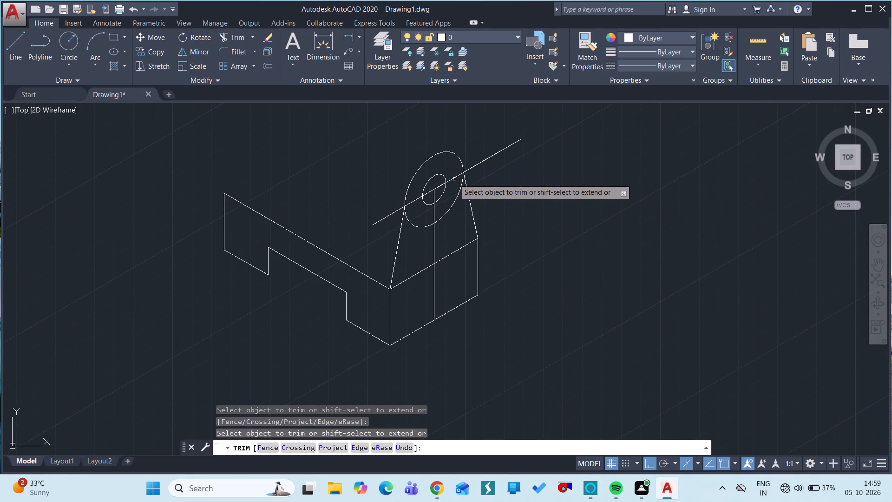
{"action": "left_click", "coordinate": [479, 161]}
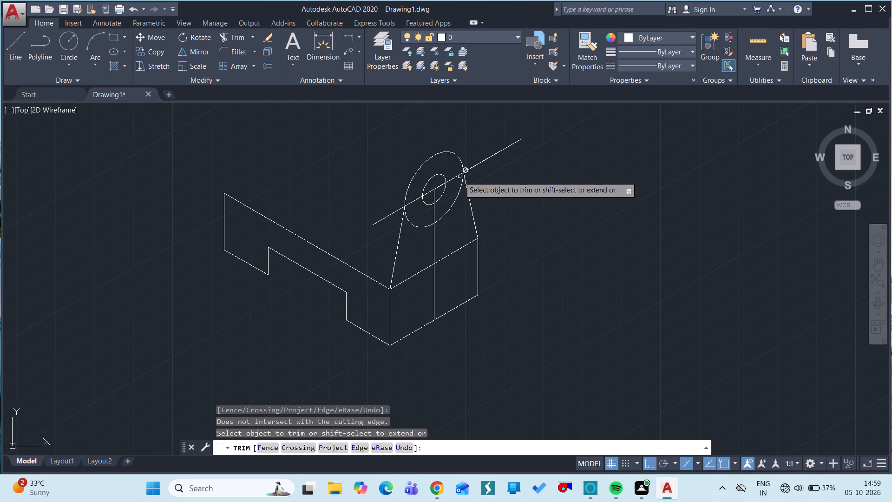
{"action": "left_click", "coordinate": [453, 178]}
{"action": "left_click_drag", "start_coordinate": [440, 187], "coordinate": [438, 188]}
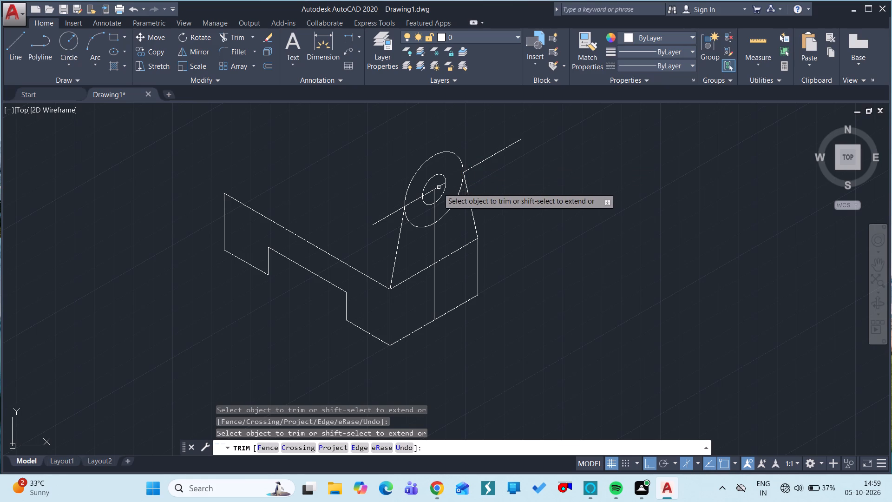
{"action": "left_click_drag", "start_coordinate": [438, 188], "coordinate": [429, 192]}
{"action": "left_click_drag", "start_coordinate": [429, 192], "coordinate": [441, 186]}
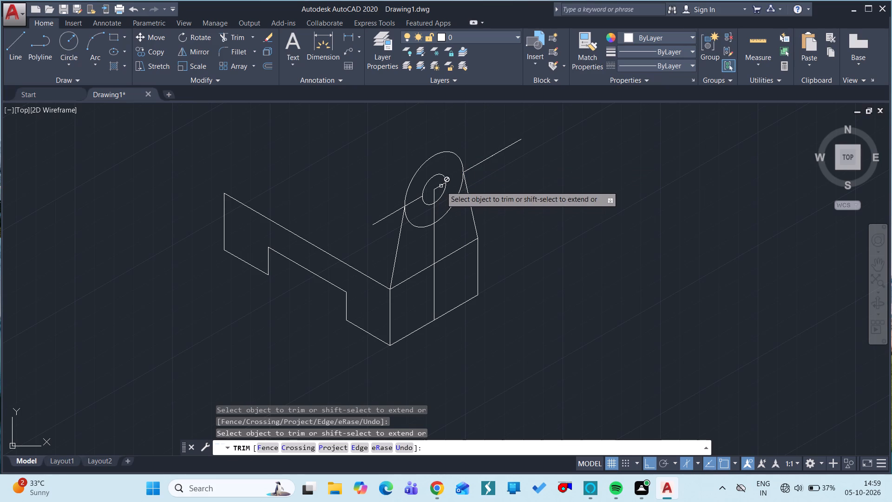
{"action": "left_click", "coordinate": [417, 202]}
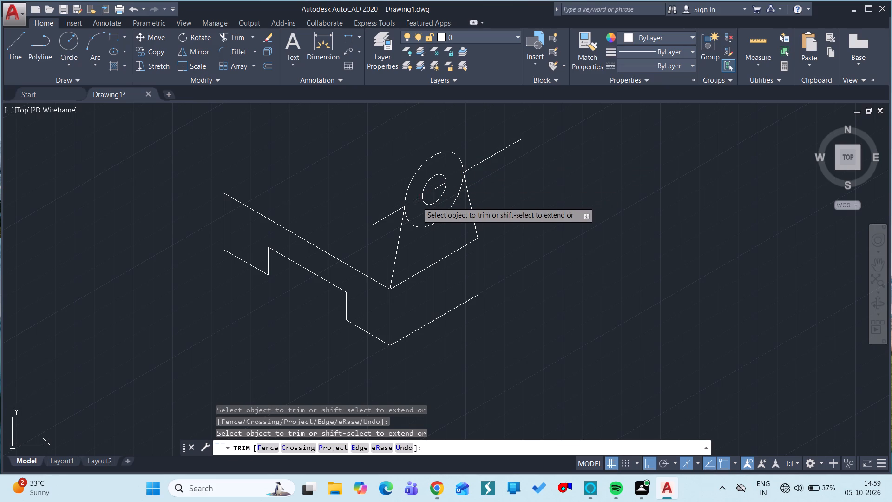
{"action": "key", "text": "Escape"}
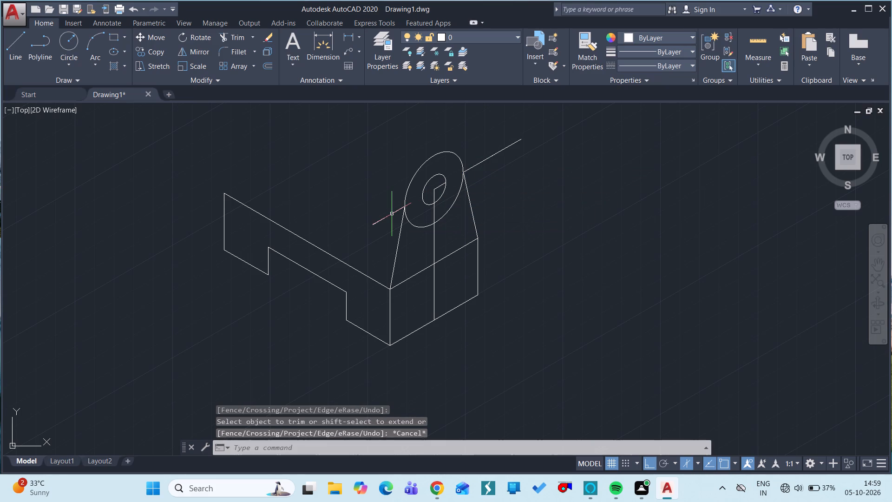
Erase the axis line remnants left of the outer isocircle and inside the small one, plus one overlapping segment extending to the upper right.
{"action": "left_click", "coordinate": [392, 214]}
{"action": "type", "text": "e"}
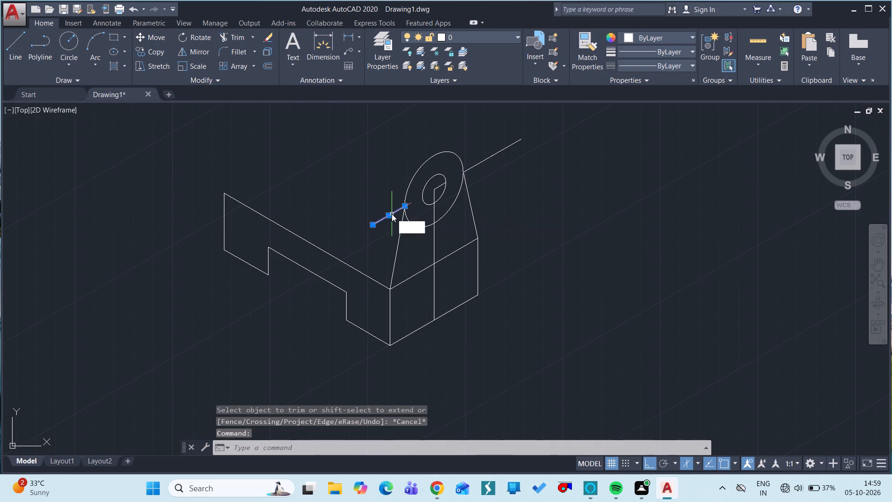
{"action": "key", "text": "space"}
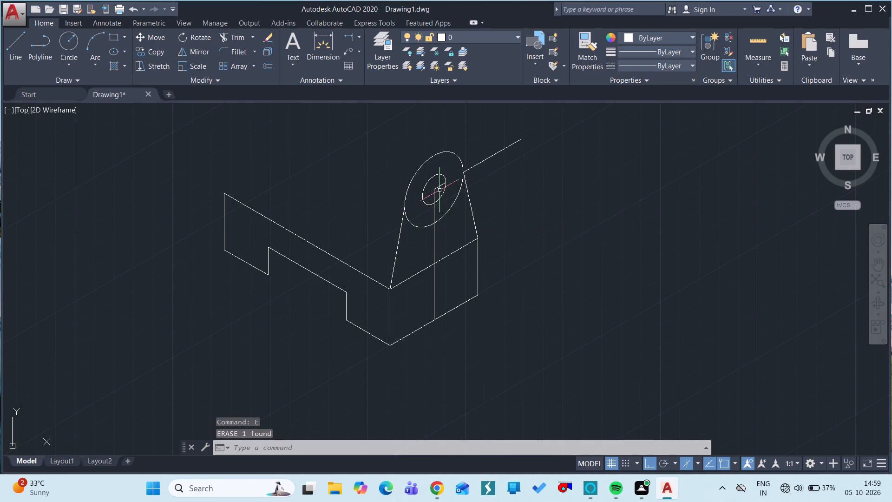
{"action": "left_click", "coordinate": [439, 185]}
{"action": "type", "text": "e"}
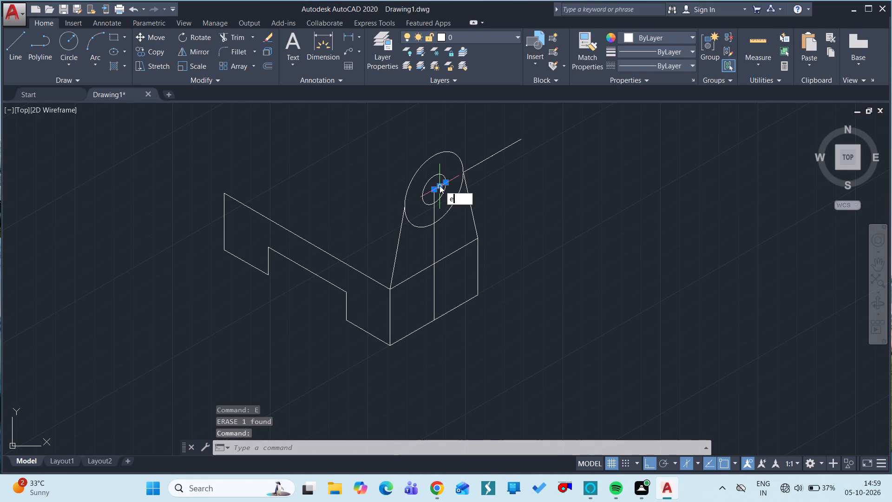
{"action": "key", "text": "space"}
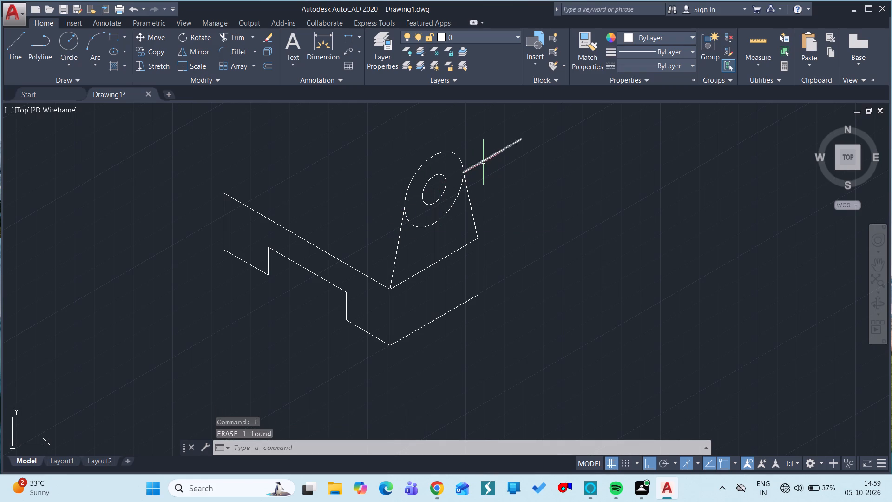
{"action": "left_click", "coordinate": [483, 162]}
{"action": "type", "text": "e"}
{"action": "key", "text": "space"}
Erase the vertical centre line and the end face's top edge below the isocircles.
{"action": "left_click", "coordinate": [433, 231]}
{"action": "type", "text": "e"}
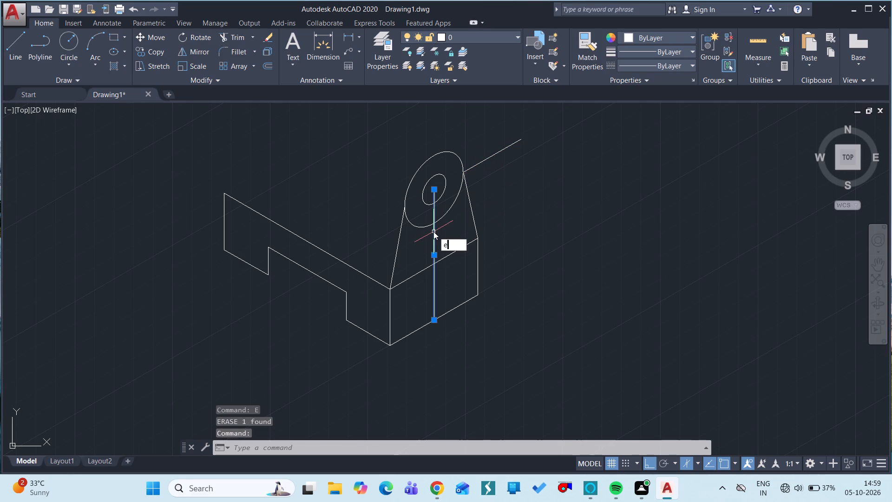
{"action": "key", "text": "space"}
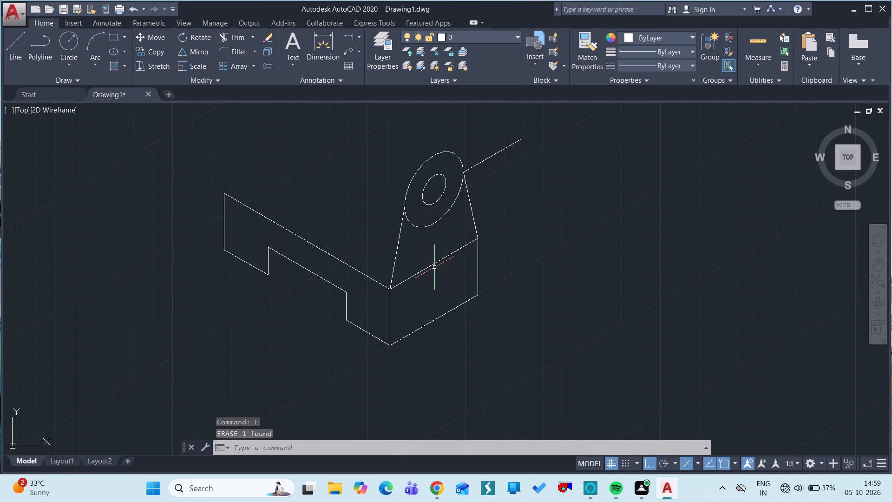
{"action": "left_click", "coordinate": [431, 264]}
{"action": "type", "text": "e"}
{"action": "key", "text": "space"}
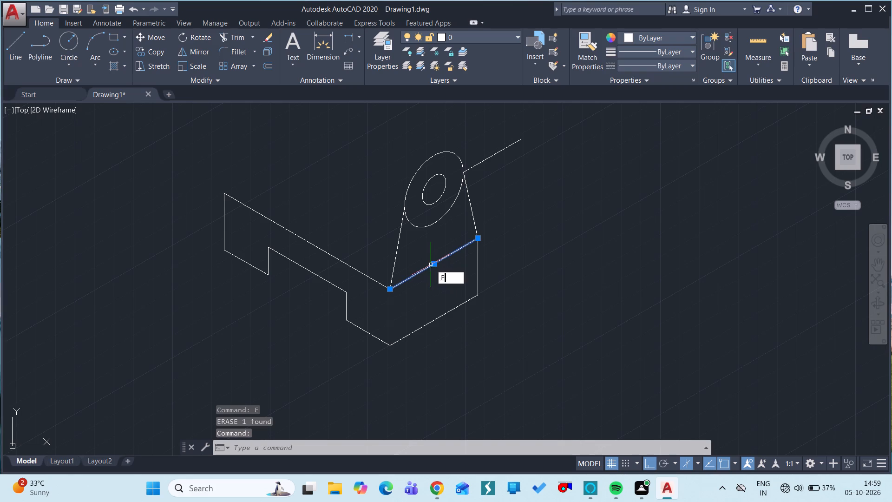
Erase the remaining axis line segment running outward from the outer isocircle's right side.
{"action": "left_click", "coordinate": [479, 163]}
{"action": "type", "text": "e"}
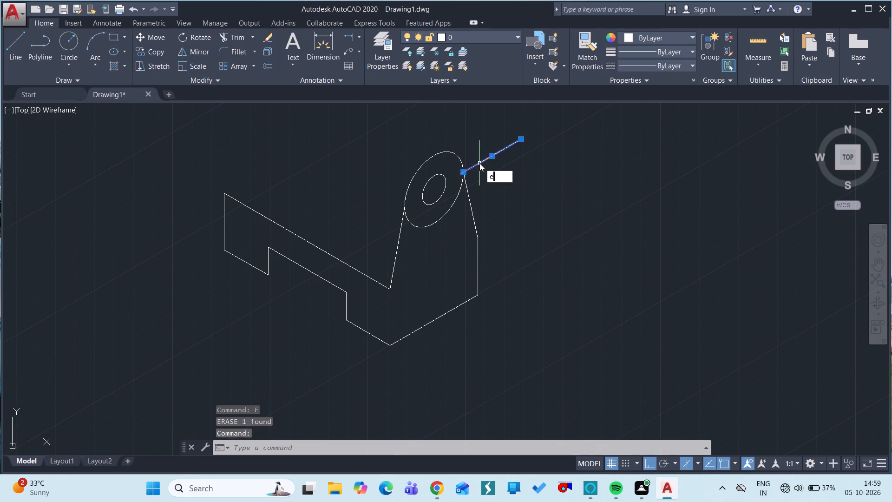
{"action": "key", "text": "space"}
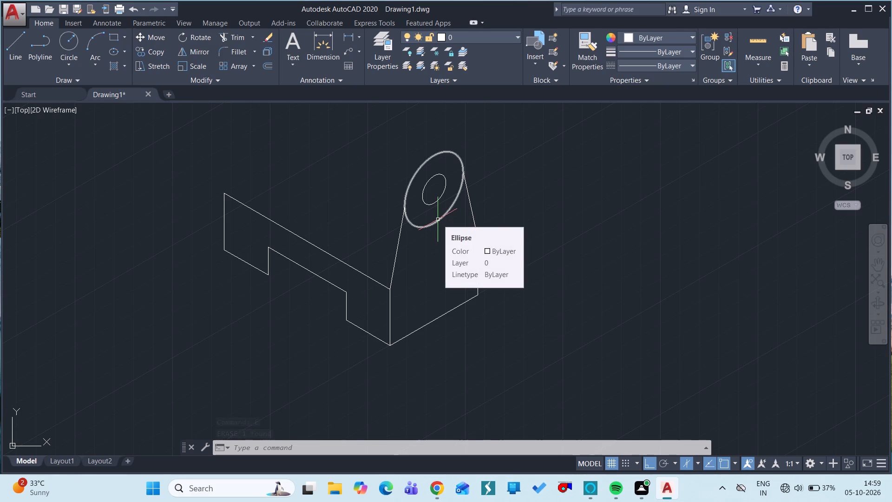
Trim the outer isocircle's lower arc between the two slanted side lines.
{"action": "scroll", "coordinate": [401, 215], "scroll_direction": "up", "scroll_amount": 4, "text": "ctrl"}
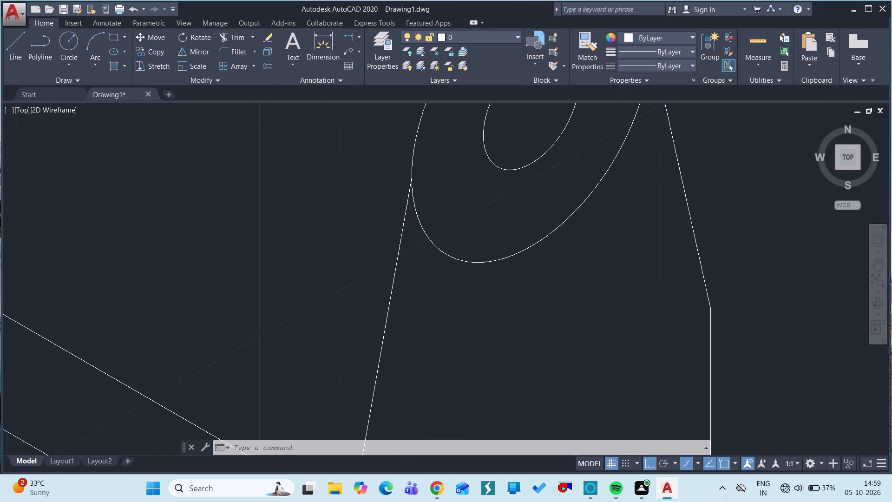
{"action": "type", "text": "tr"}
{"action": "key", "text": "space"}
{"action": "key", "text": "space"}
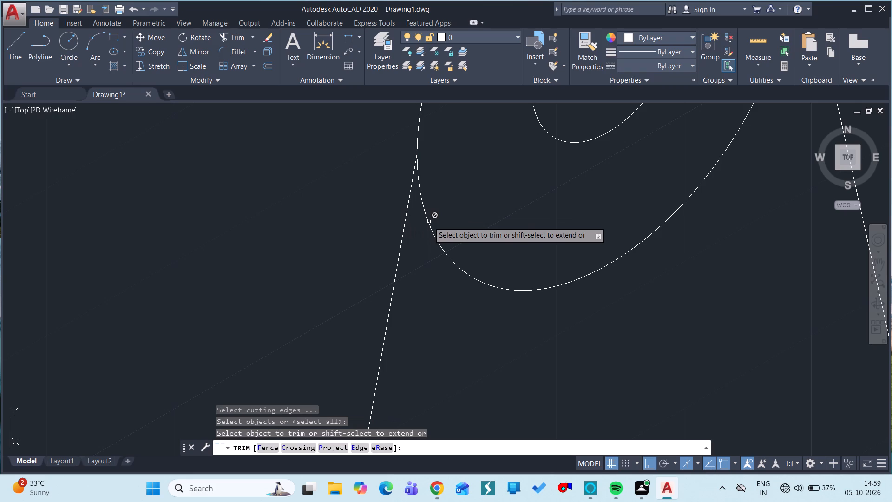
{"action": "scroll", "coordinate": [429, 222], "scroll_direction": "down", "scroll_amount": 3, "text": "ctrl"}
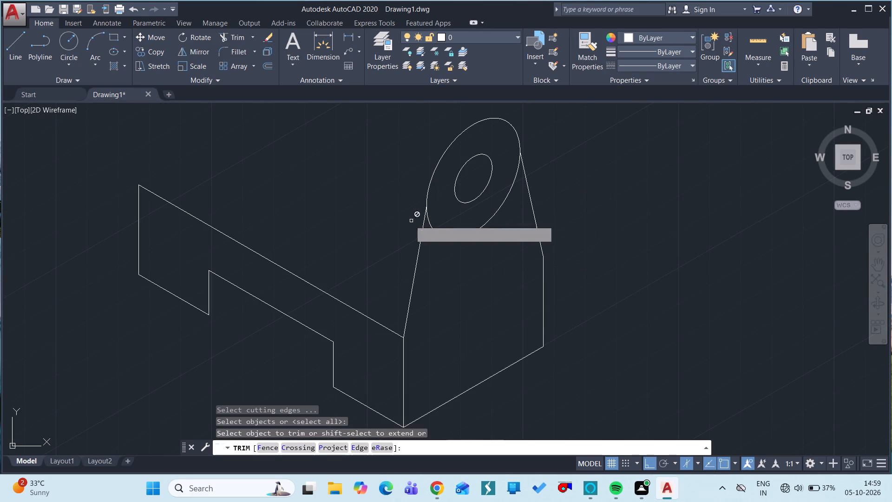
{"action": "scroll", "coordinate": [410, 221], "scroll_direction": "up", "scroll_amount": 4, "text": "ctrl"}
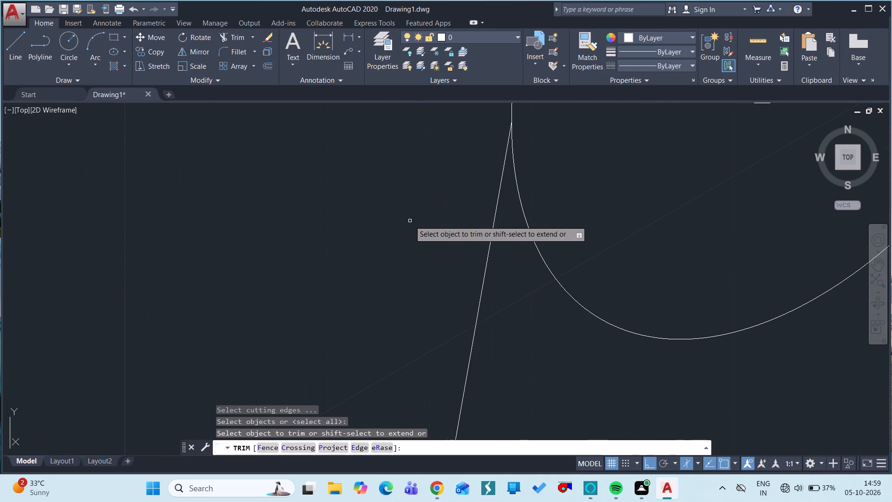
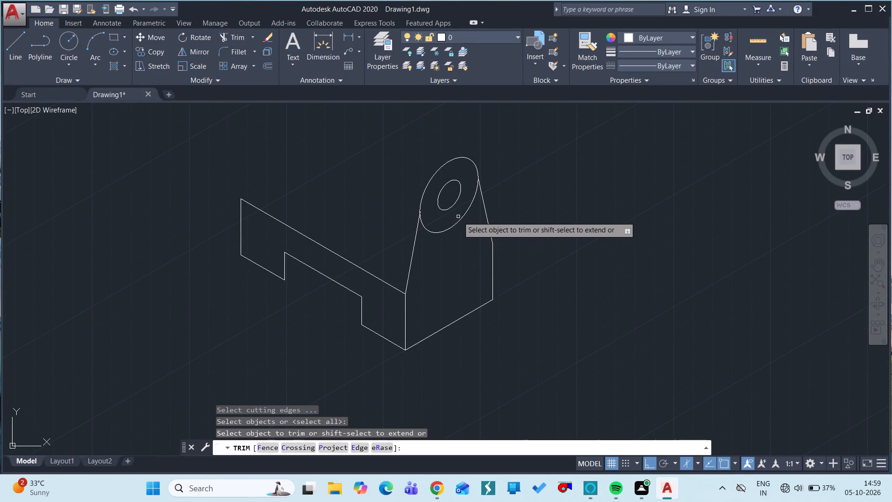
Erase the left slanted side line running from the base's top corner up to the outer isocircle.
{"action": "key", "text": "space"}
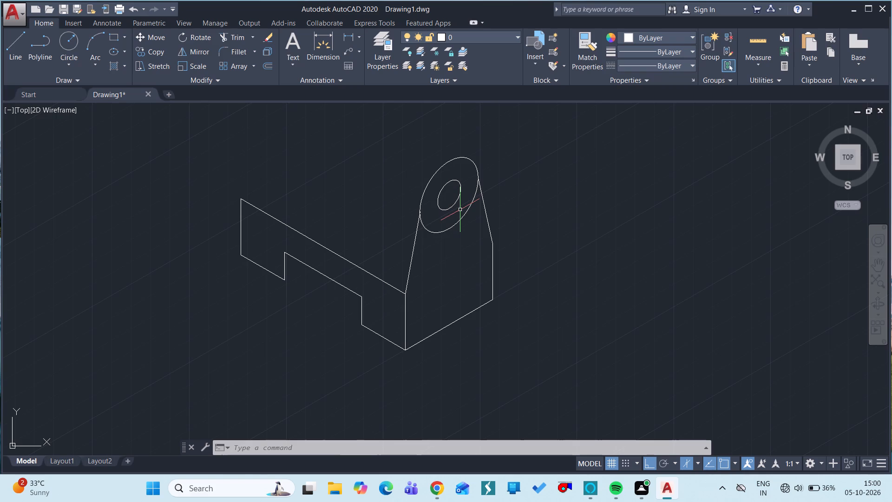
{"action": "left_click", "coordinate": [412, 264]}
{"action": "type", "text": "e"}
{"action": "key", "text": "space"}
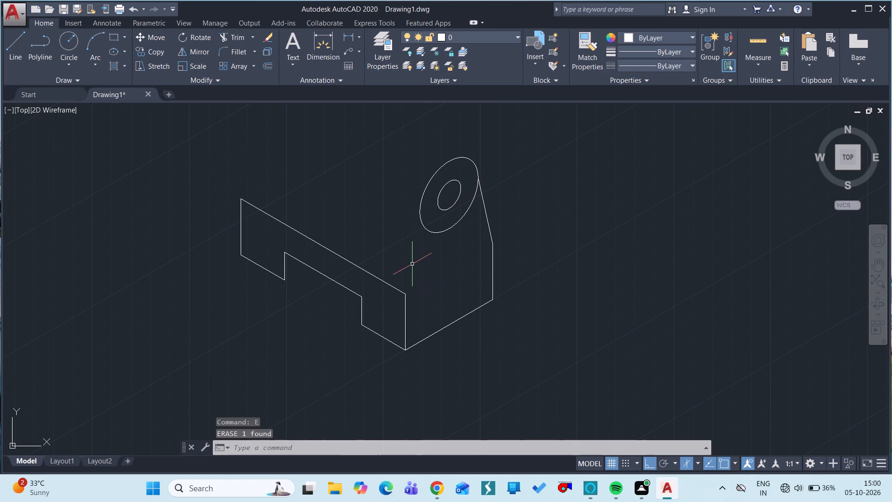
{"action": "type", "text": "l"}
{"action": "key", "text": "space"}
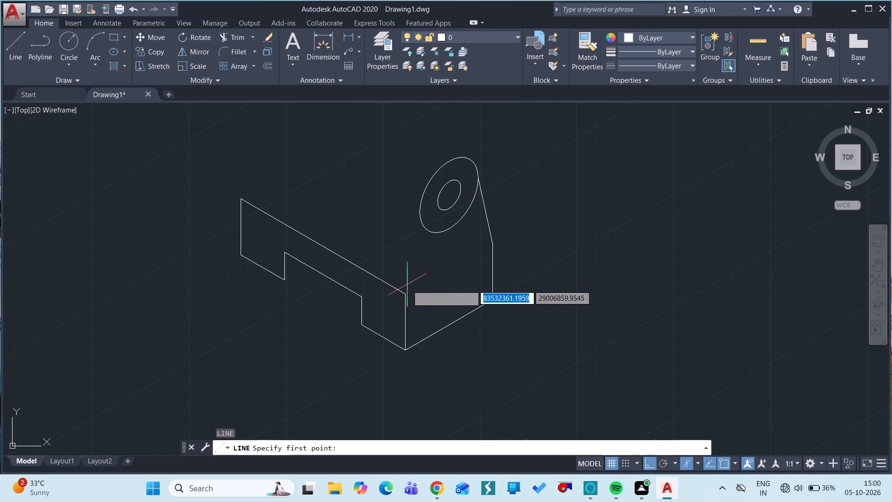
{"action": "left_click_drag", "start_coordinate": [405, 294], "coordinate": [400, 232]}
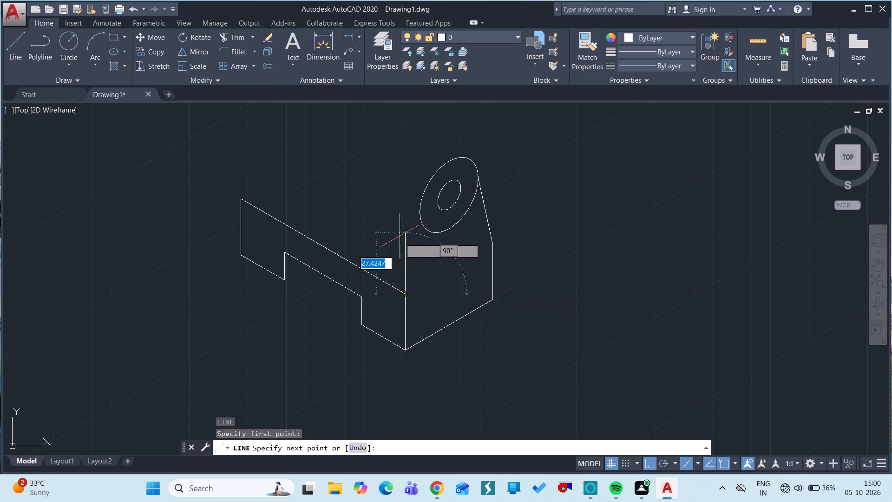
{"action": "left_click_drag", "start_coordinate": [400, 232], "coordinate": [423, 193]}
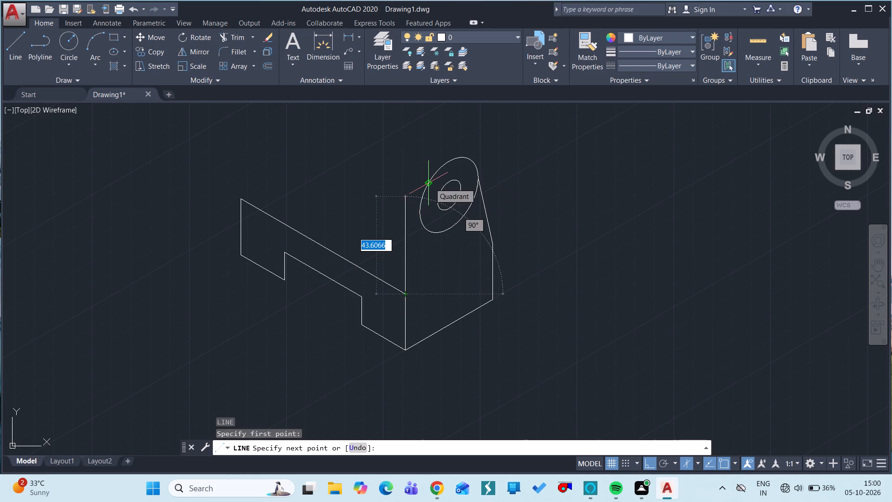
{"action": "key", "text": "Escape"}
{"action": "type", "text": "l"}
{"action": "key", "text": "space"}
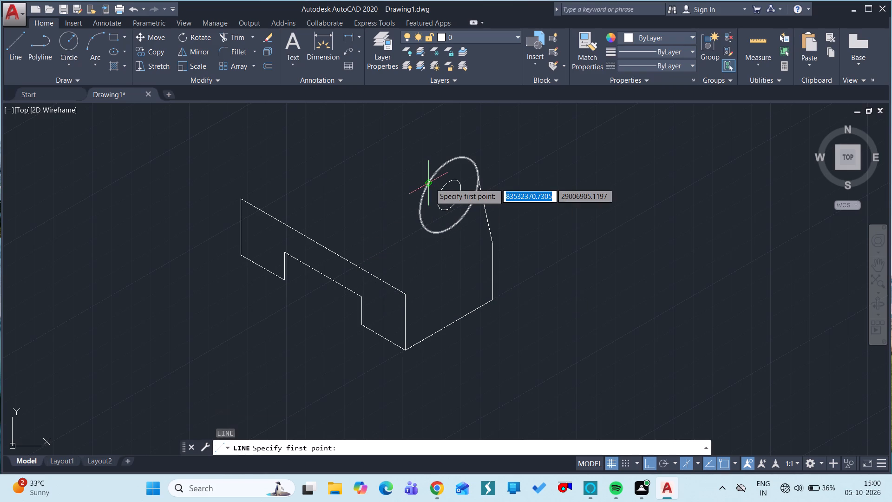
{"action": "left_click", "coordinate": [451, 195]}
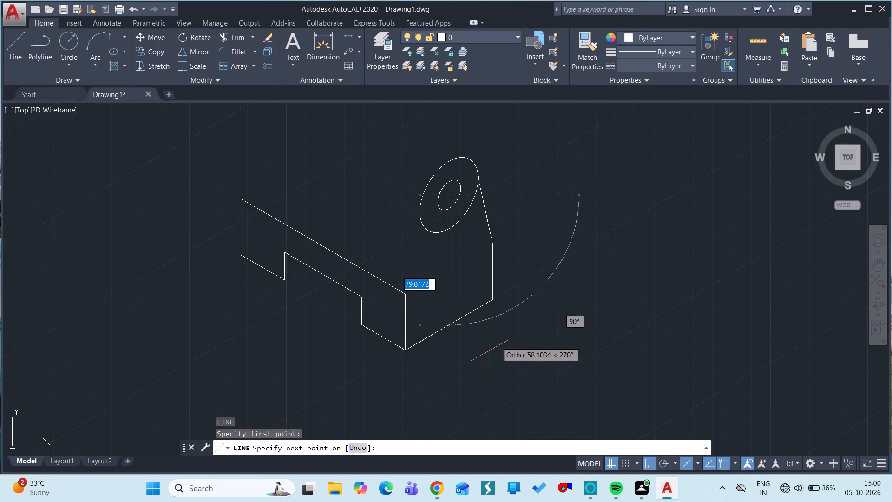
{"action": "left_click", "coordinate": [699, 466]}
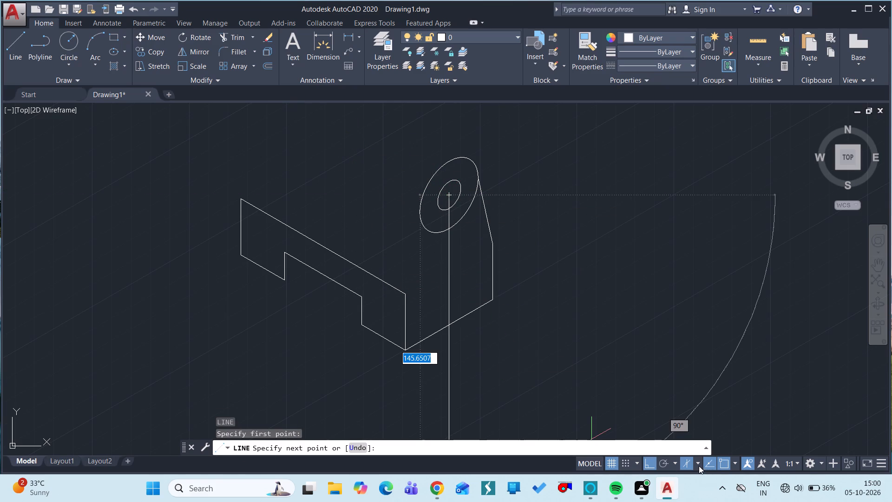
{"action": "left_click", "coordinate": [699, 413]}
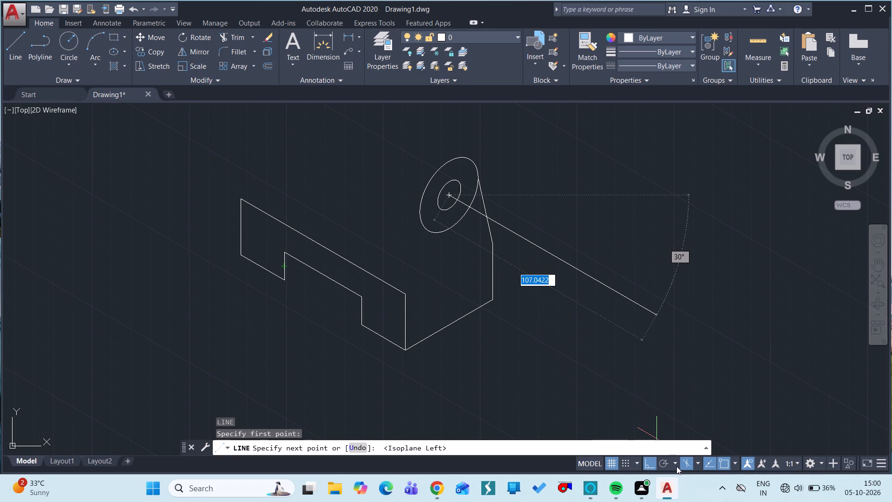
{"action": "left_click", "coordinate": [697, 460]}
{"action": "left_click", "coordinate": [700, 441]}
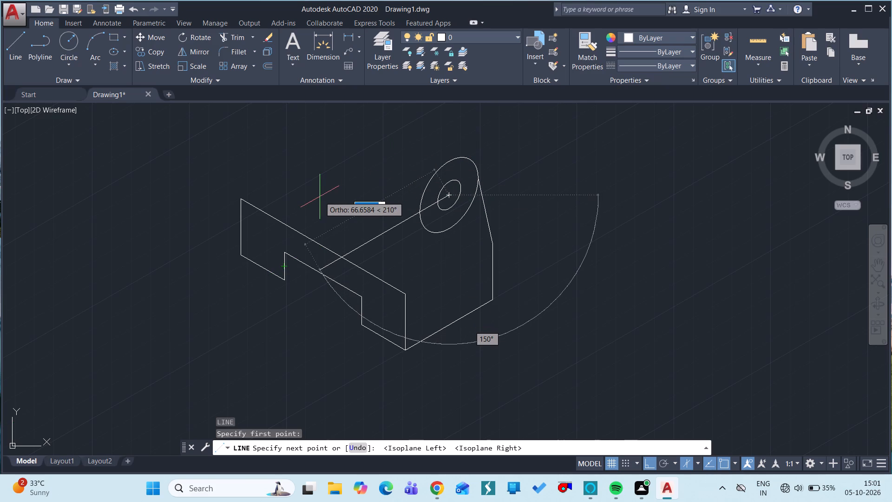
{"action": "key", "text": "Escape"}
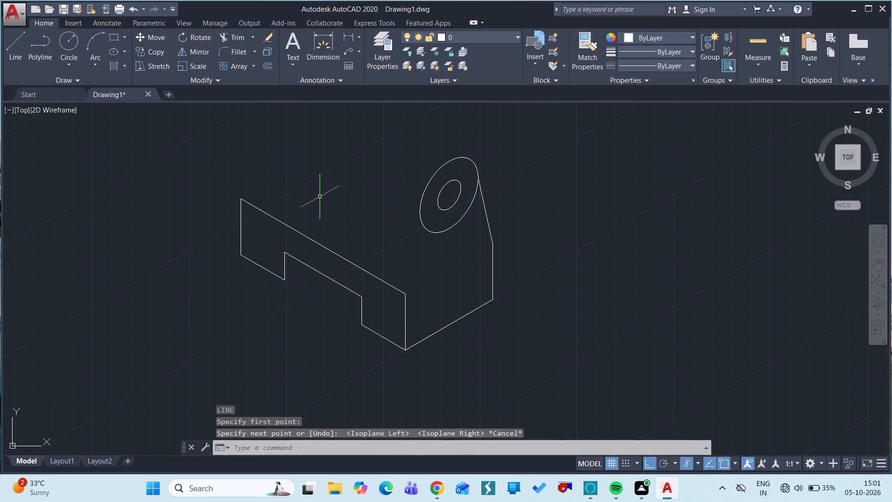
Draw a slanted side line from the base's top corner below the isocircles to the outer isocircle's left edge.
{"action": "type", "text": "l"}
{"action": "key", "text": "space"}
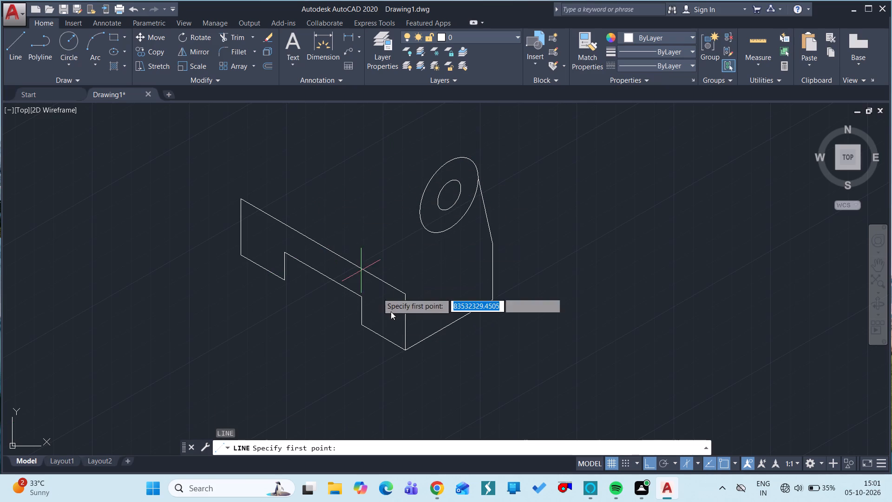
{"action": "left_click_drag", "start_coordinate": [406, 295], "coordinate": [414, 221]}
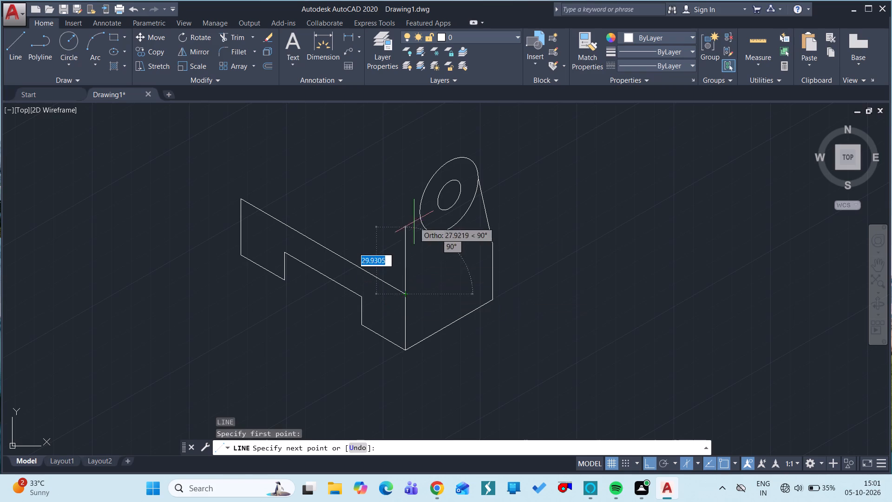
{"action": "left_click_drag", "start_coordinate": [414, 221], "coordinate": [420, 214]}
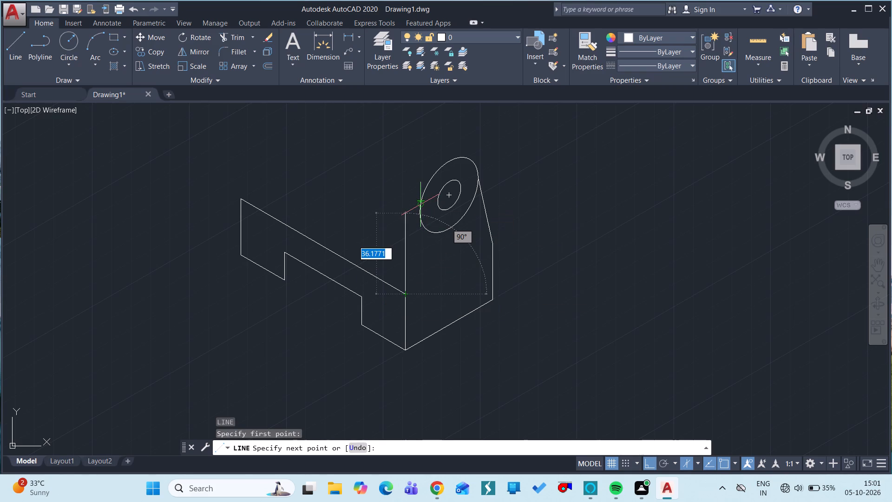
{"action": "left_click", "coordinate": [420, 206]}
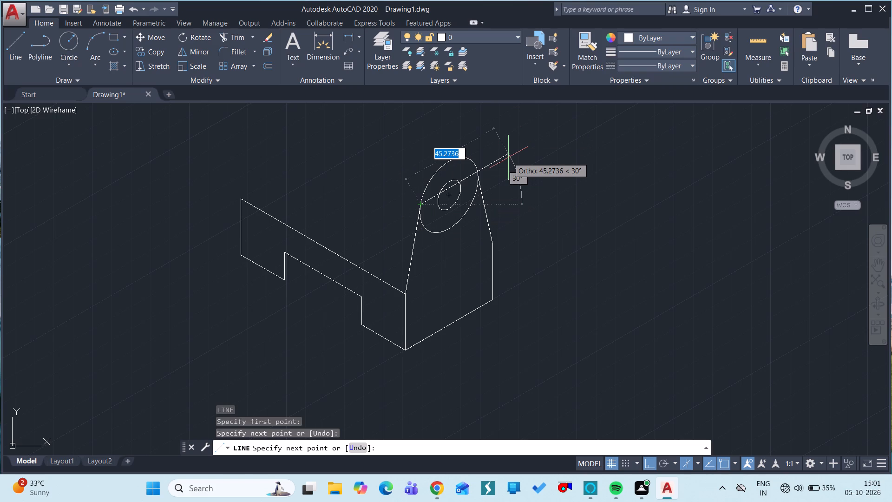
{"action": "key", "text": "Escape"}
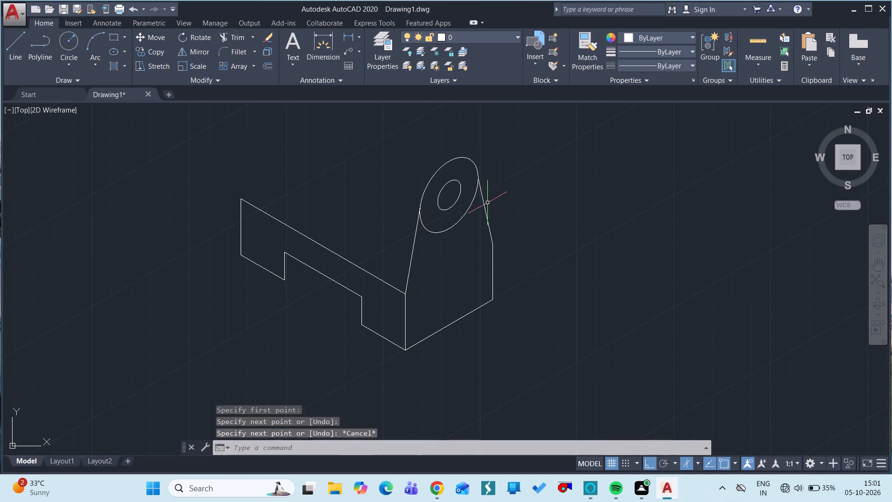
Erase the right slanted side line between the outer isocircle and the vertical end edge.
{"action": "left_click", "coordinate": [484, 203]}
{"action": "type", "text": "e"}
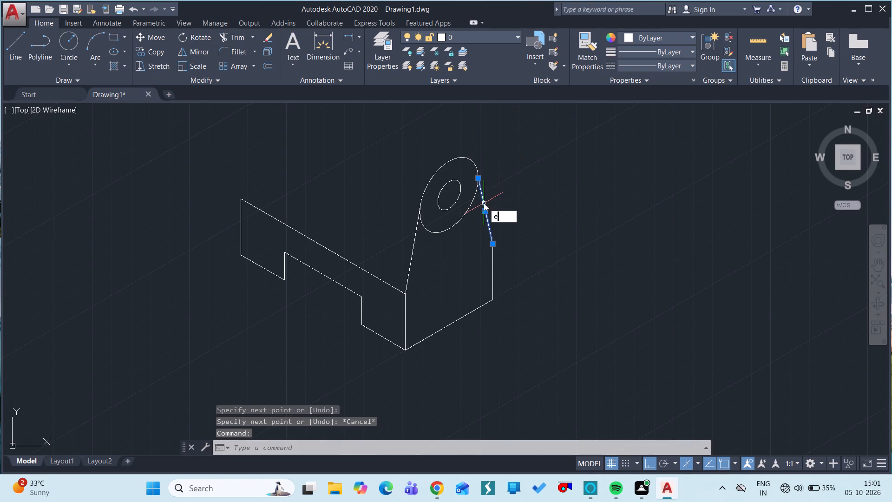
{"action": "key", "text": "space"}
Draw a slanted side line from the top of the right vertical edge to the outer isocircle's right edge.
{"action": "type", "text": "l"}
{"action": "key", "text": "space"}
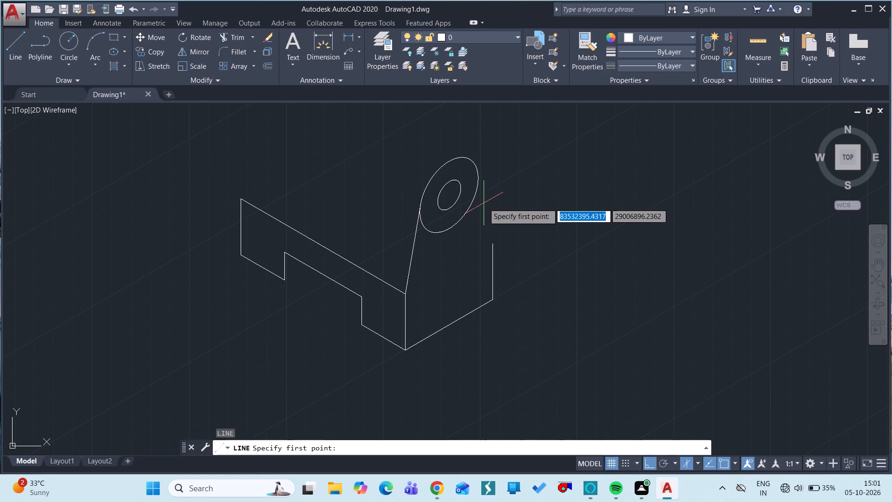
{"action": "left_click_drag", "start_coordinate": [494, 247], "coordinate": [478, 168]}
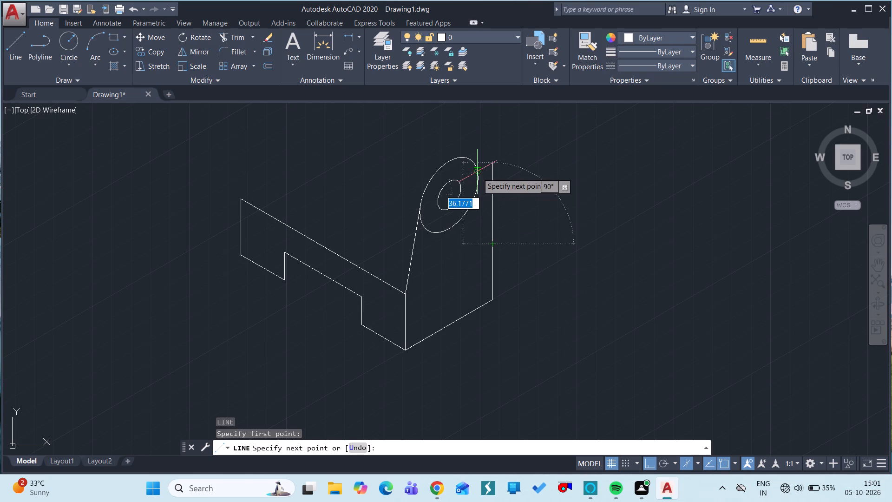
{"action": "left_click", "coordinate": [478, 173]}
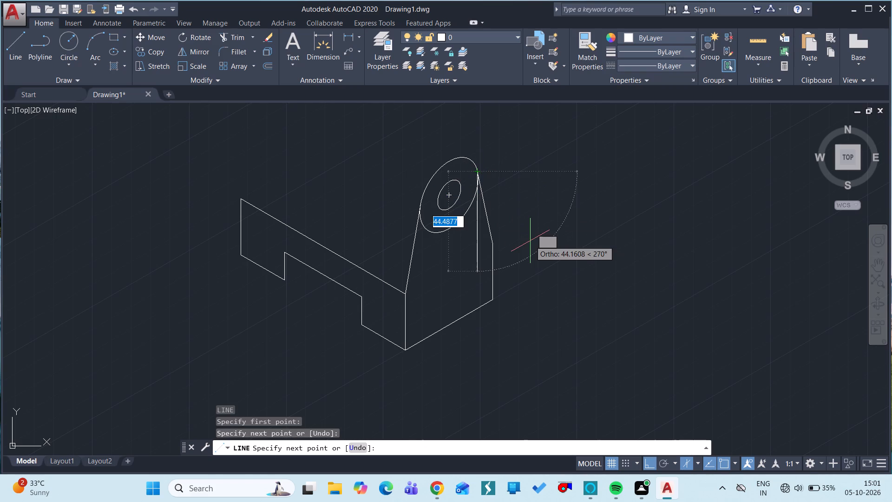
{"action": "key", "text": "grave"}
{"action": "key", "text": "Escape"}
{"action": "key", "text": "Escape"}
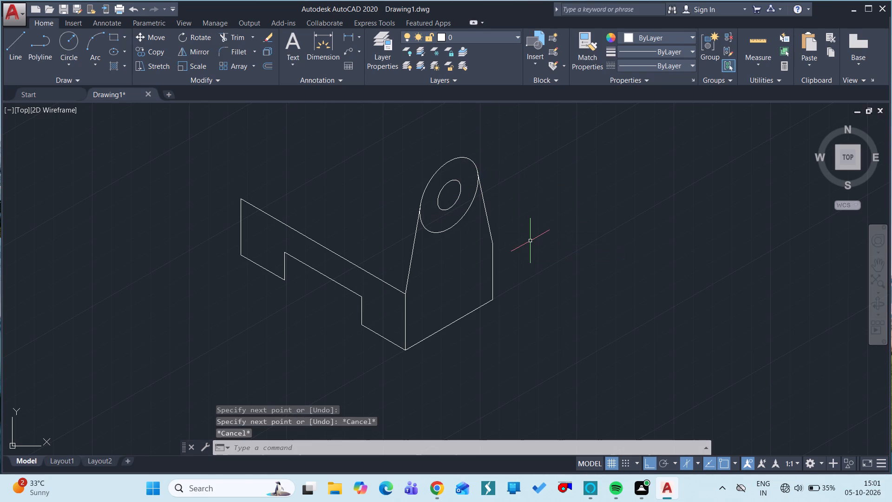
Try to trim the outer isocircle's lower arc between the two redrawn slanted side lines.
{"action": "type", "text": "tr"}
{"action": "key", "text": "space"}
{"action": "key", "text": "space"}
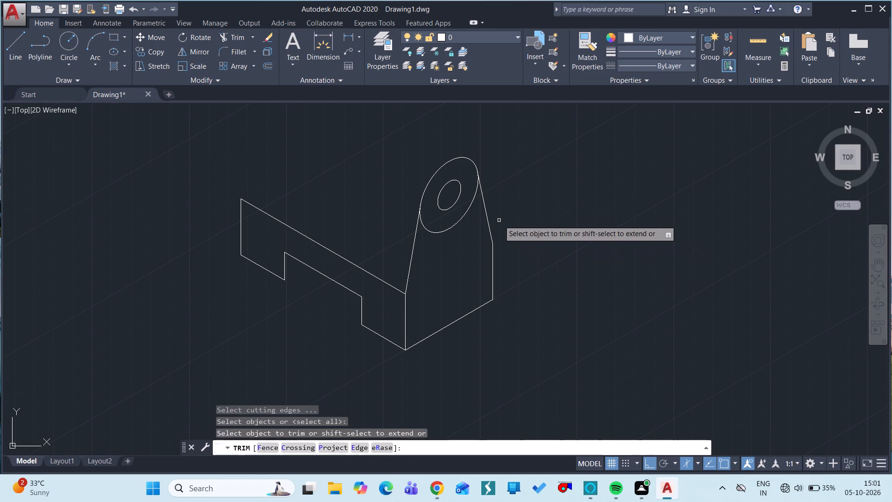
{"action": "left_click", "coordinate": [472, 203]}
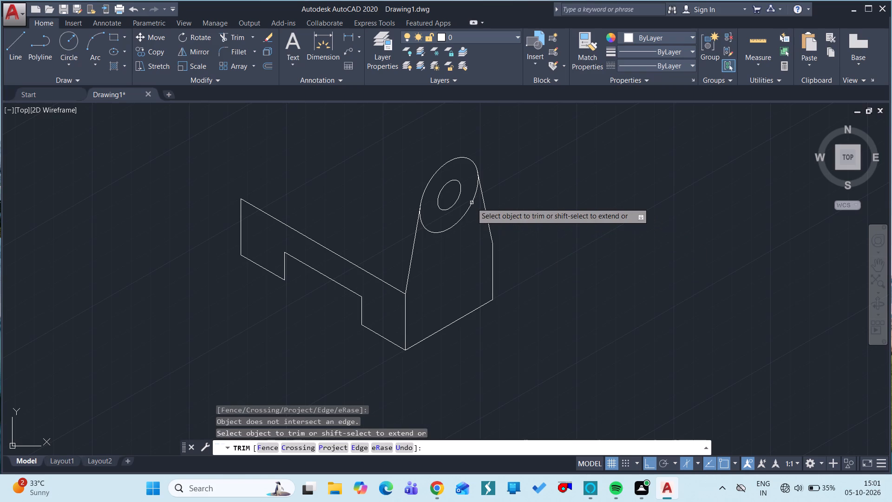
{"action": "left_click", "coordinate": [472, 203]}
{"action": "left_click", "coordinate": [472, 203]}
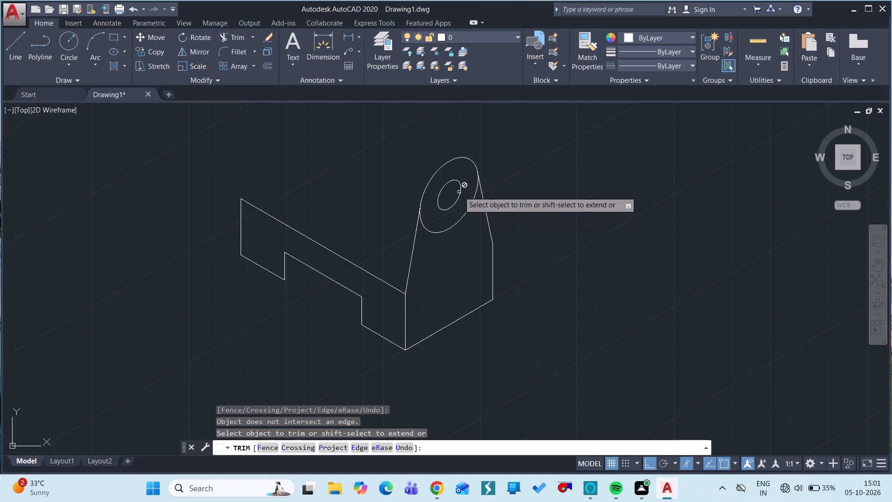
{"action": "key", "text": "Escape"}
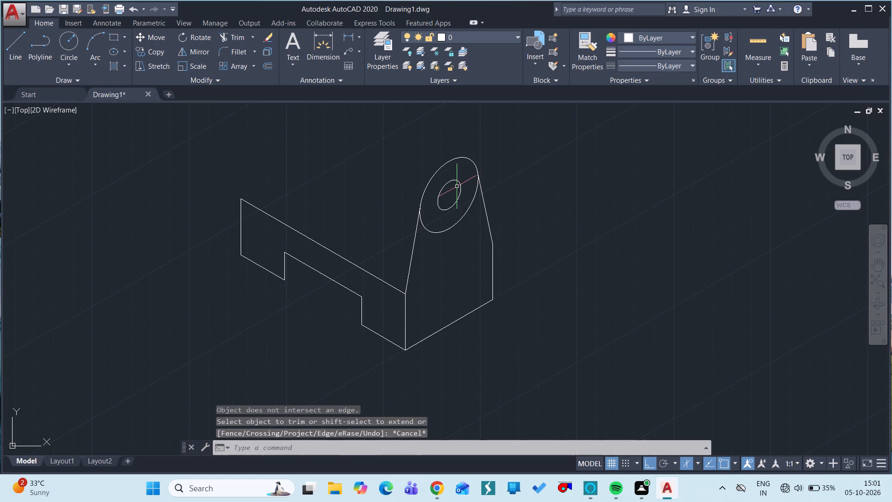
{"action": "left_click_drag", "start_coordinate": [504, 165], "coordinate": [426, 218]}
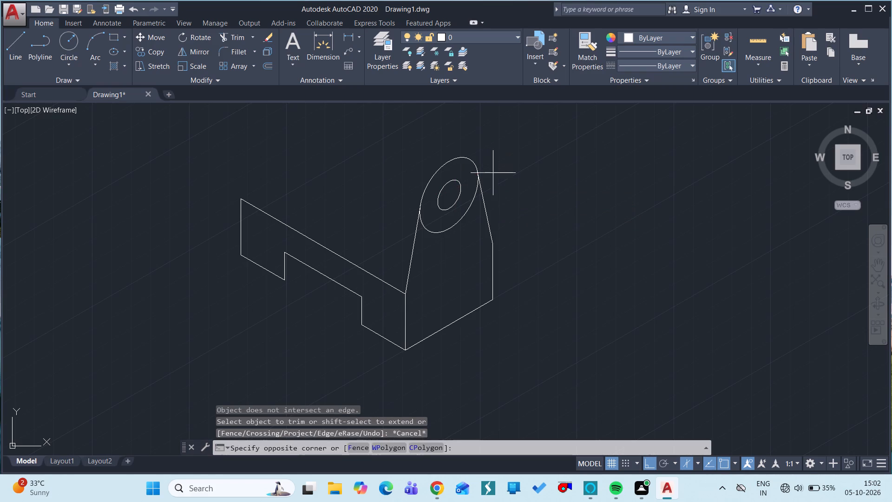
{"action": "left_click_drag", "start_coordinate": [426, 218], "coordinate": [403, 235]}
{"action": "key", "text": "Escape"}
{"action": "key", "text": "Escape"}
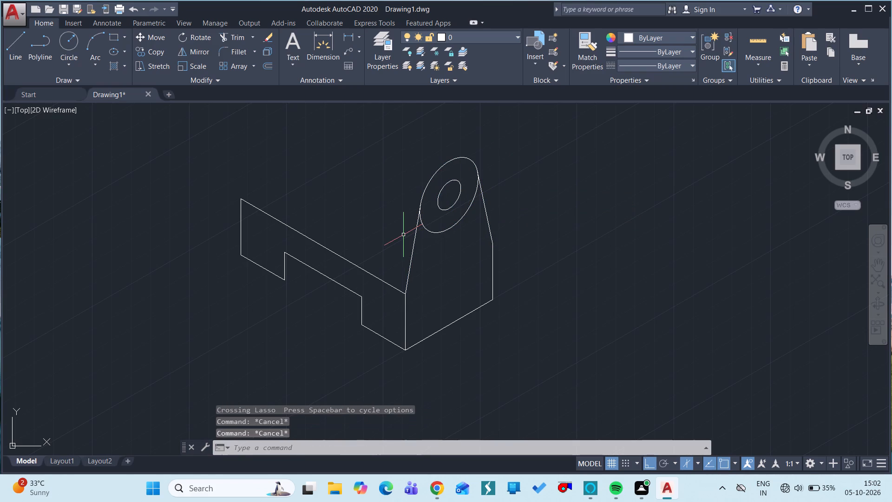
Examine up close where the left slanted side line meets the outer isocircle.
{"action": "scroll", "coordinate": [466, 198], "scroll_direction": "up", "scroll_amount": 3, "text": "ctrl"}
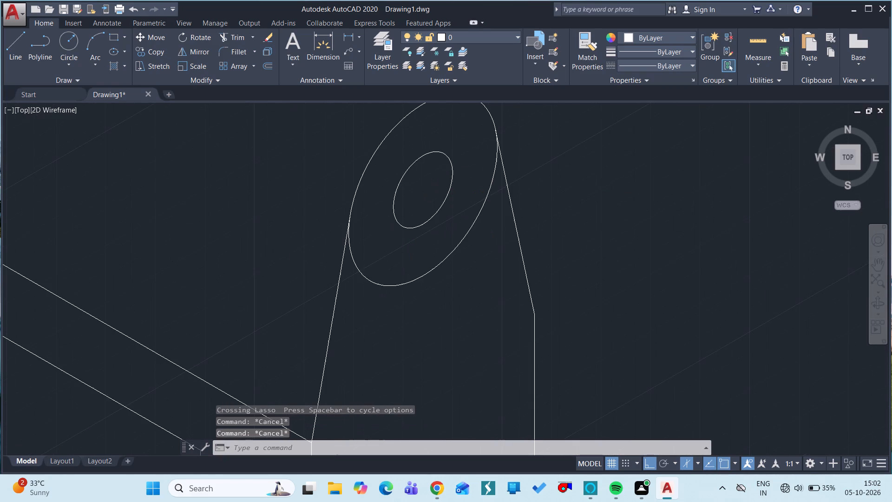
{"action": "scroll", "coordinate": [272, 229], "scroll_direction": "up", "scroll_amount": 5, "text": "ctrl"}
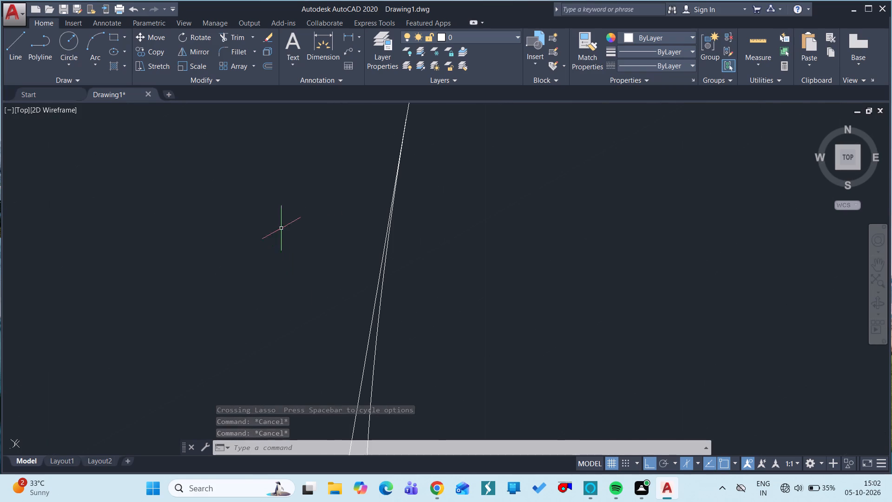
{"action": "scroll", "coordinate": [329, 227], "scroll_direction": "down", "scroll_amount": 5, "text": "ctrl"}
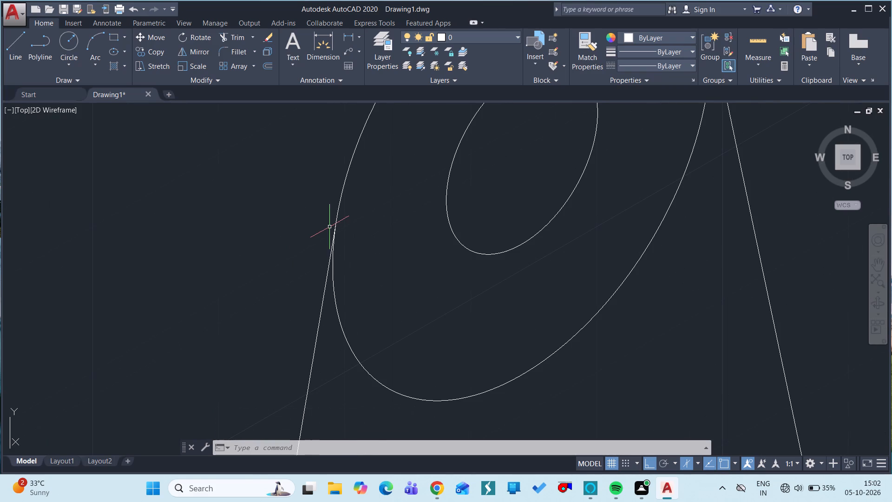
{"action": "scroll", "coordinate": [335, 171], "scroll_direction": "up", "scroll_amount": 4, "text": "ctrl"}
{"action": "scroll", "coordinate": [335, 171], "scroll_direction": "down", "scroll_amount": 3, "text": "ctrl"}
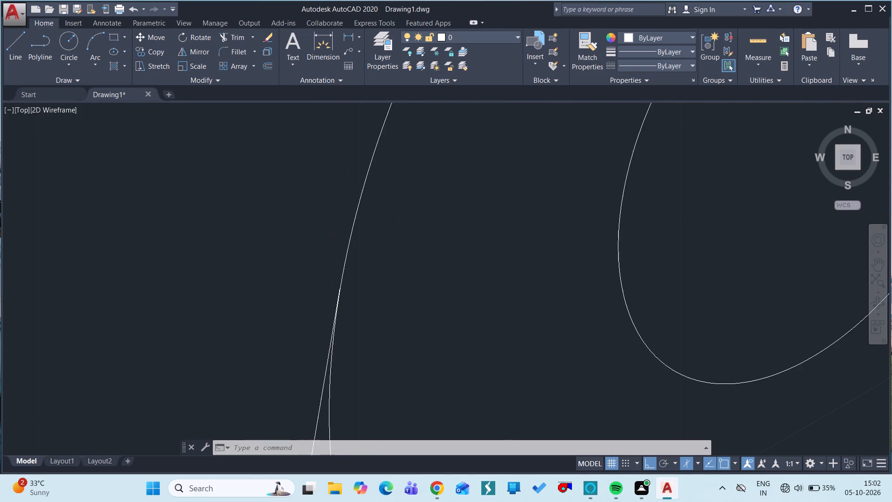
{"action": "scroll", "coordinate": [335, 171], "scroll_direction": "down", "scroll_amount": 3, "text": "ctrl"}
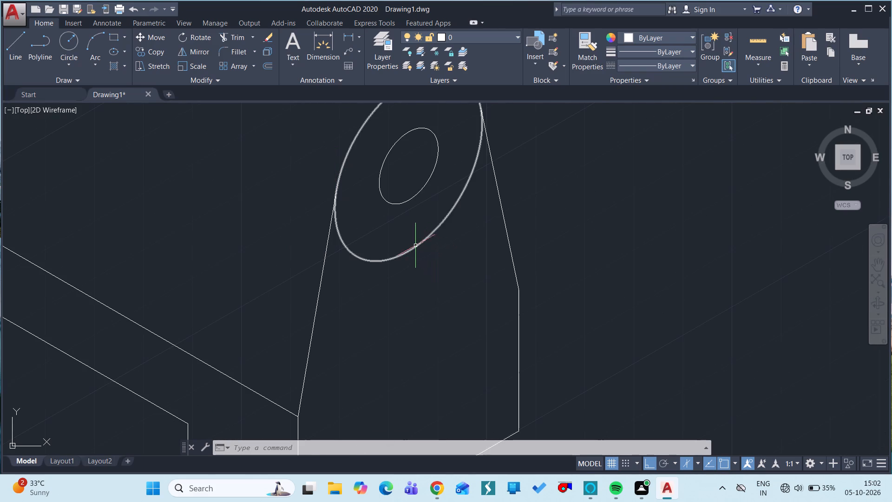
{"action": "left_click", "coordinate": [415, 245]}
{"action": "key", "text": "Escape"}
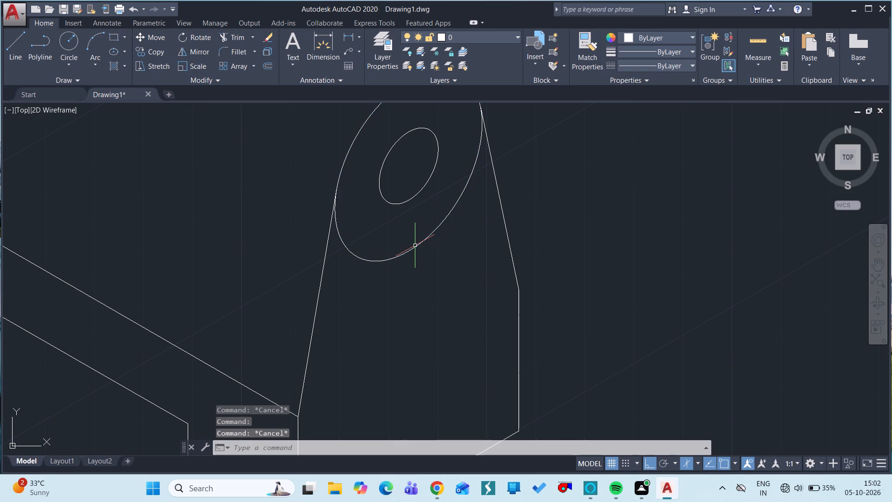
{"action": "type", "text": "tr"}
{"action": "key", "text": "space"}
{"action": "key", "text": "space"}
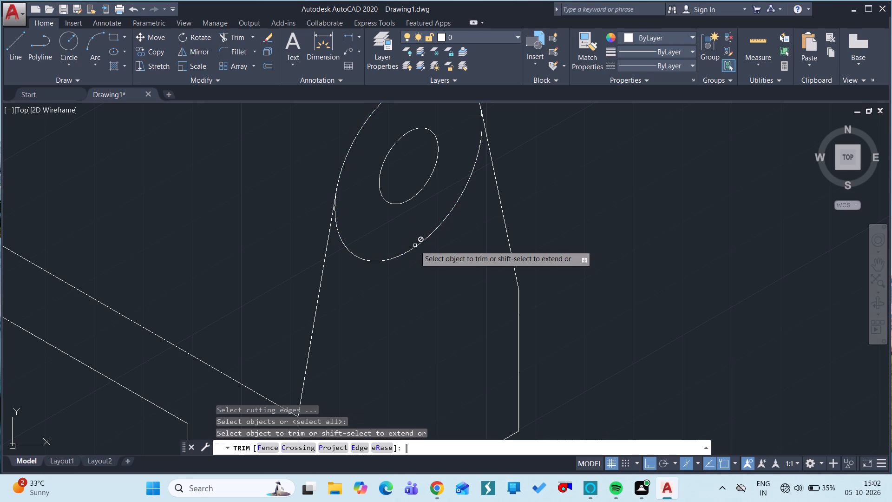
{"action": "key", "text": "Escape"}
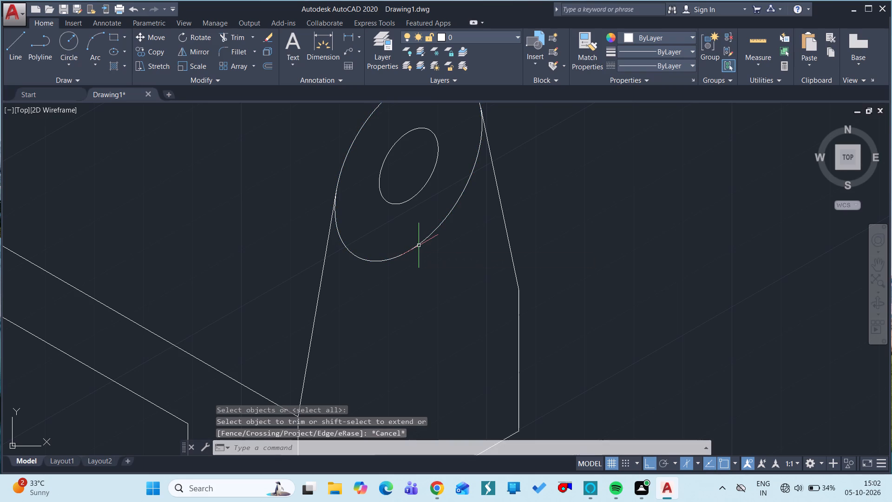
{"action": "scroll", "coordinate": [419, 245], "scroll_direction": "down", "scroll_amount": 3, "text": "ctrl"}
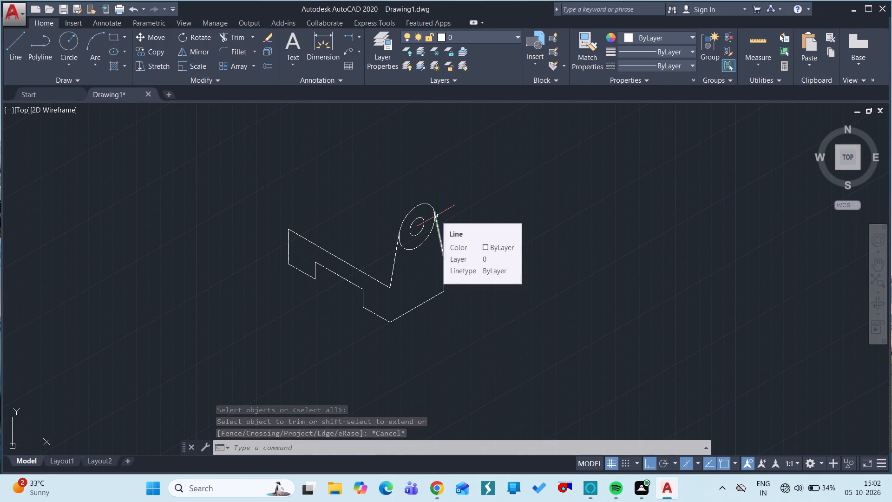
Examine up close where the left slanted side line meets the outer isocircle.
{"action": "type", "text": "tr"}
{"action": "key", "text": "space"}
{"action": "key", "text": "space"}
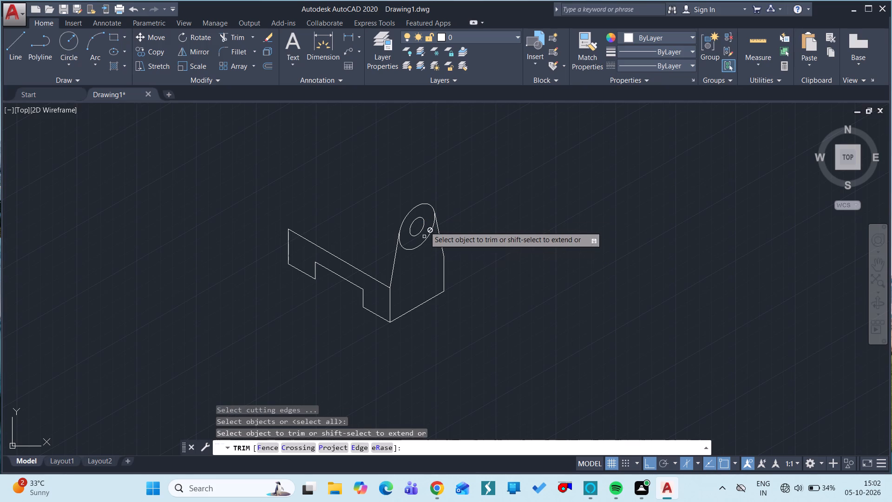
{"action": "scroll", "coordinate": [394, 233], "scroll_direction": "up", "scroll_amount": 7, "text": "ctrl"}
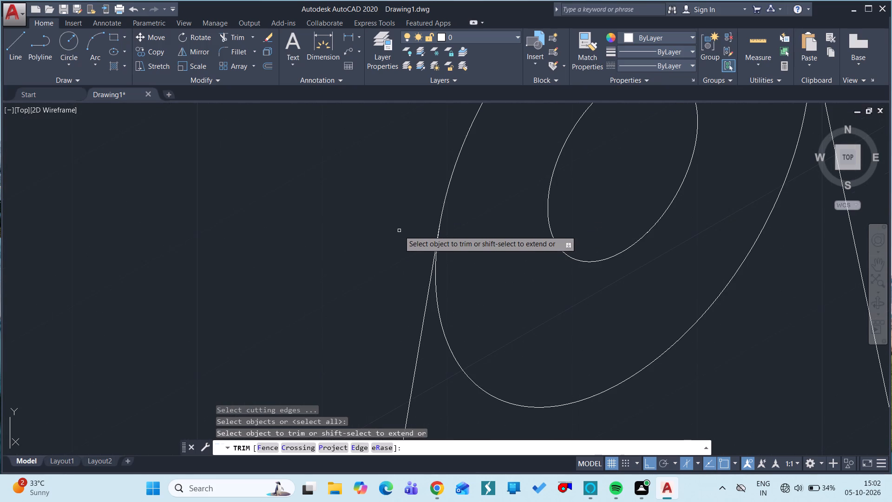
{"action": "scroll", "coordinate": [399, 231], "scroll_direction": "up", "scroll_amount": 2, "text": "ctrl"}
{"action": "scroll", "coordinate": [676, 258], "scroll_direction": "up", "scroll_amount": 3, "text": "ctrl"}
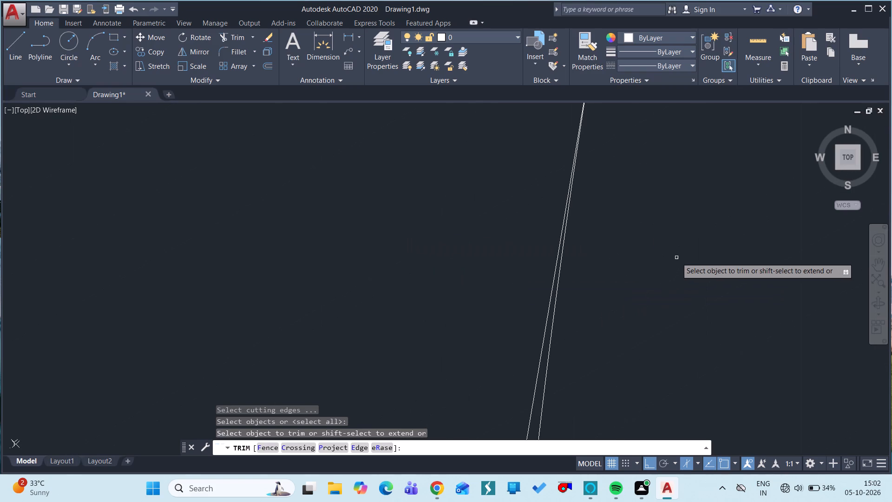
{"action": "scroll", "coordinate": [624, 183], "scroll_direction": "down", "scroll_amount": 4, "text": "ctrl"}
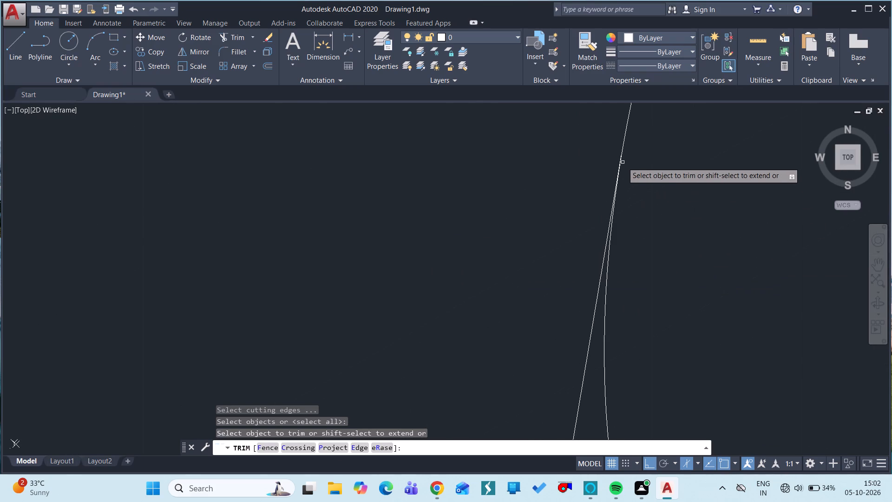
{"action": "scroll", "coordinate": [617, 144], "scroll_direction": "up", "scroll_amount": 7, "text": "ctrl"}
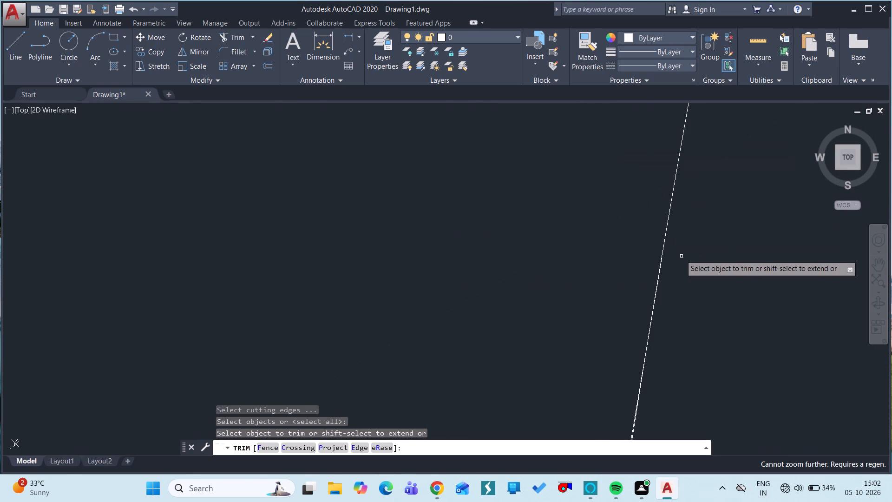
{"action": "scroll", "coordinate": [676, 249], "scroll_direction": "up", "scroll_amount": 1}
{"action": "scroll", "coordinate": [676, 249], "scroll_direction": "down", "scroll_amount": 1}
{"action": "scroll", "coordinate": [676, 249], "scroll_direction": "up", "scroll_amount": 1}
{"action": "scroll", "coordinate": [676, 249], "scroll_direction": "down", "scroll_amount": 6, "text": "ctrl"}
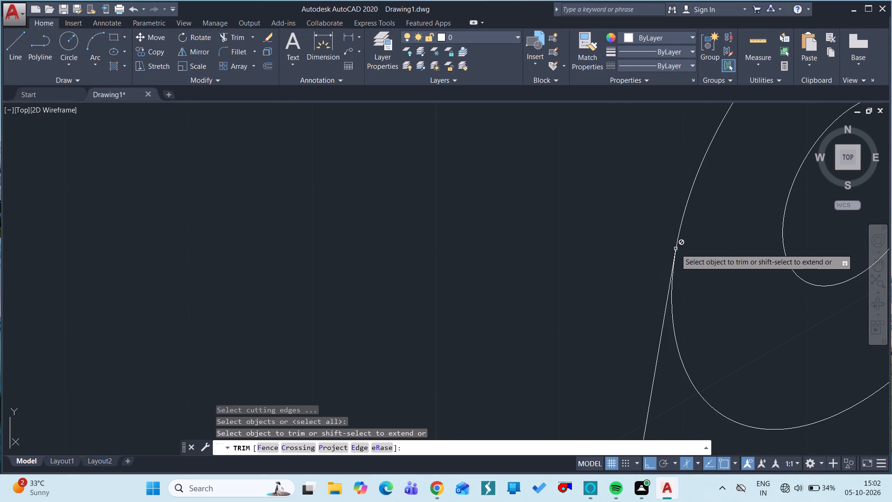
{"action": "scroll", "coordinate": [676, 249], "scroll_direction": "down", "scroll_amount": 3, "text": "ctrl"}
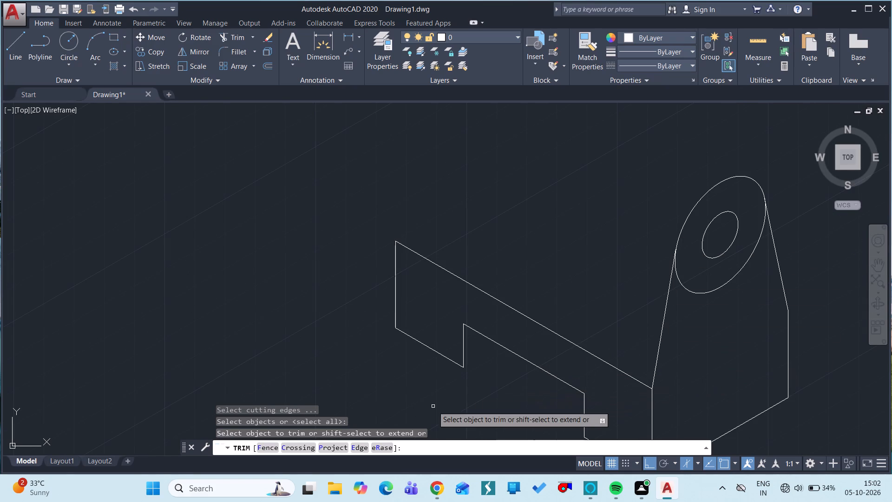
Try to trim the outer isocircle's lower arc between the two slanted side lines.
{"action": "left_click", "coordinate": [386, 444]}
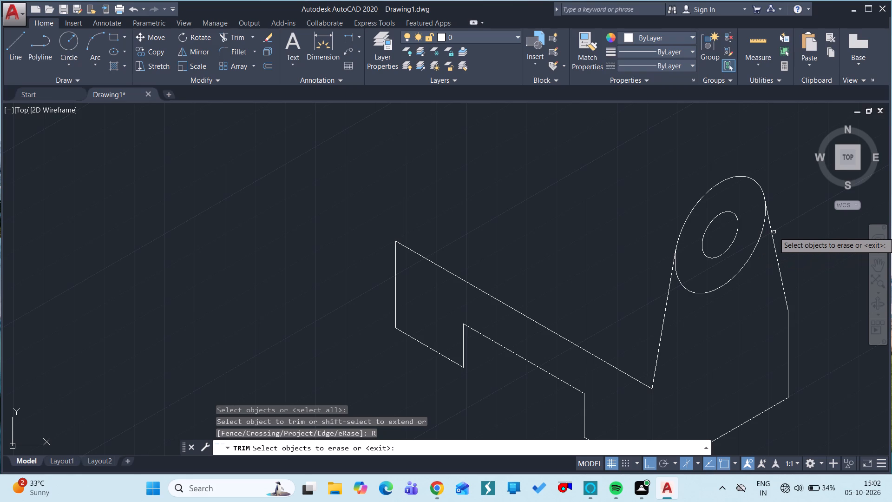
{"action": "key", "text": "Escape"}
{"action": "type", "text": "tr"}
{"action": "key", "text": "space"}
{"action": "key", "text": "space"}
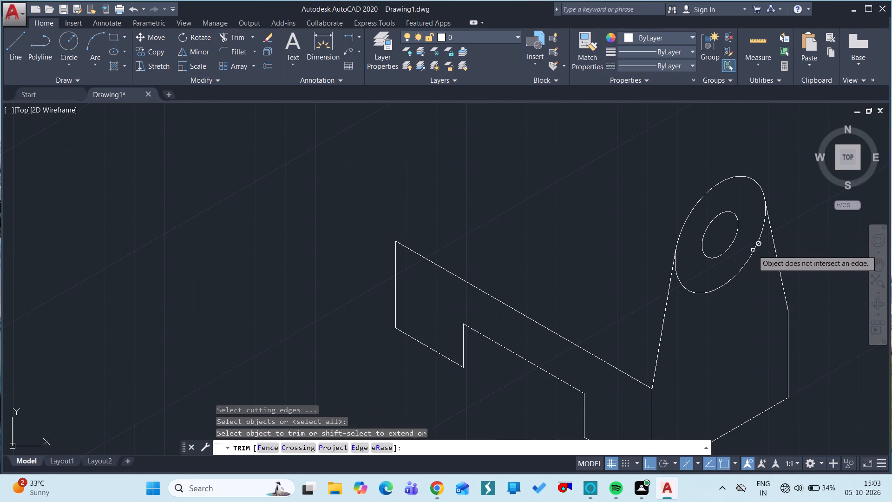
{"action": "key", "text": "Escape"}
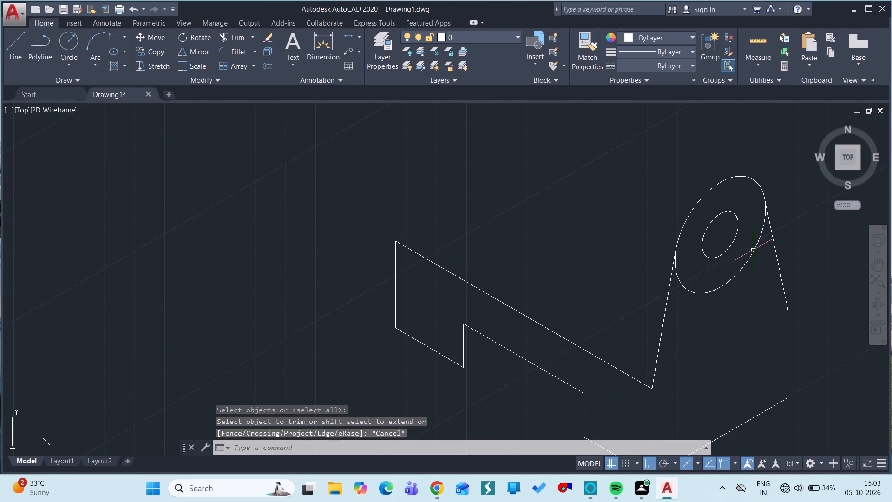
Draw a 30° construction line about 57 units long through the hole's centre, crossing both slanted side lines.
{"action": "type", "text": "l"}
{"action": "key", "text": "space"}
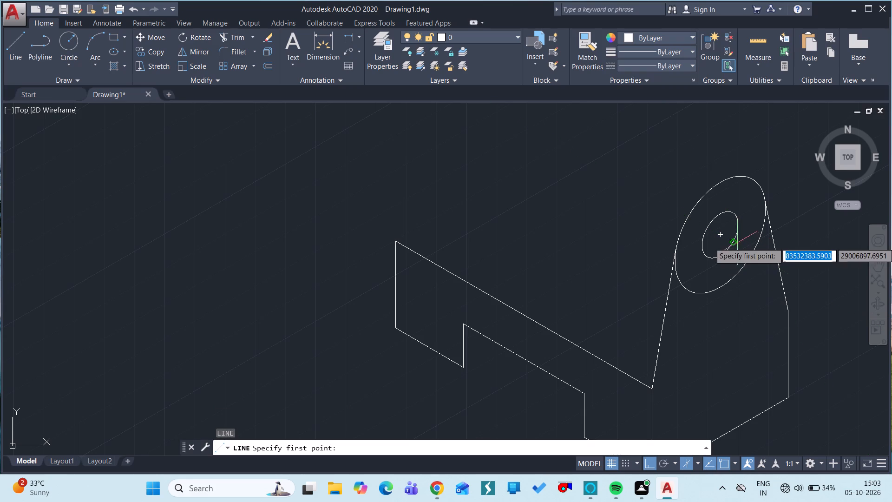
{"action": "left_click_drag", "start_coordinate": [721, 237], "coordinate": [831, 160]}
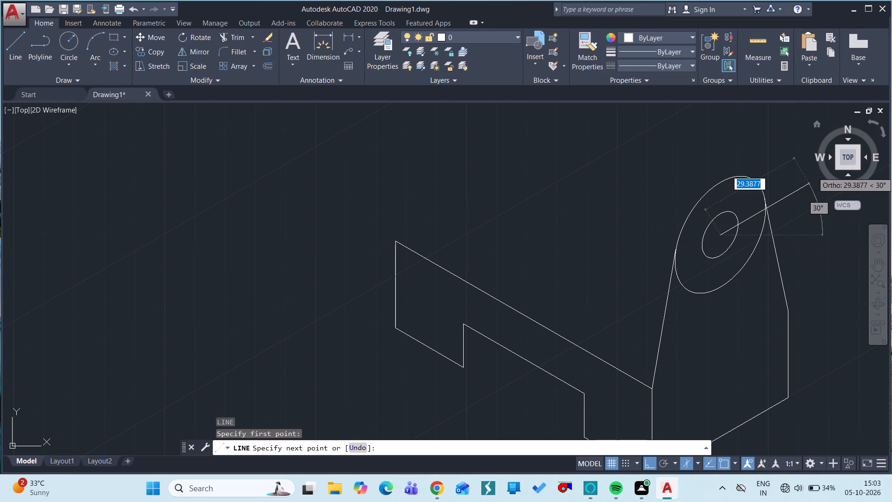
{"action": "left_click", "coordinate": [808, 178]}
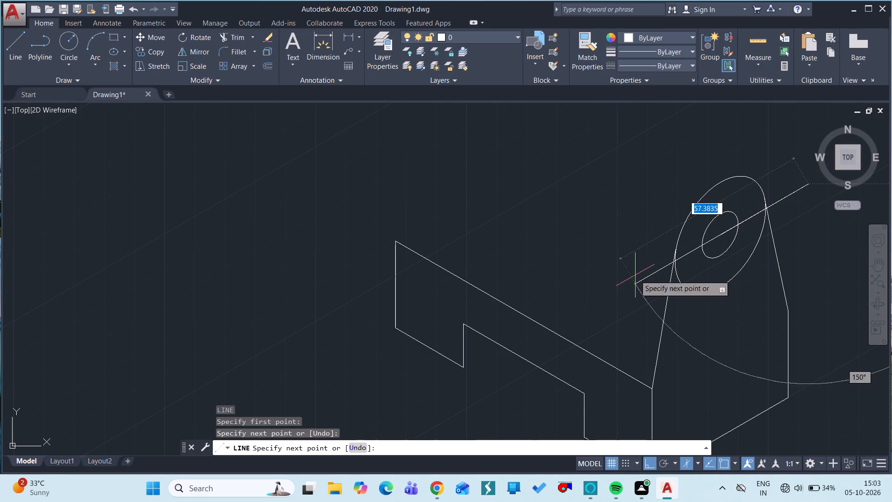
{"action": "left_click", "coordinate": [635, 275]}
{"action": "key", "text": "Escape"}
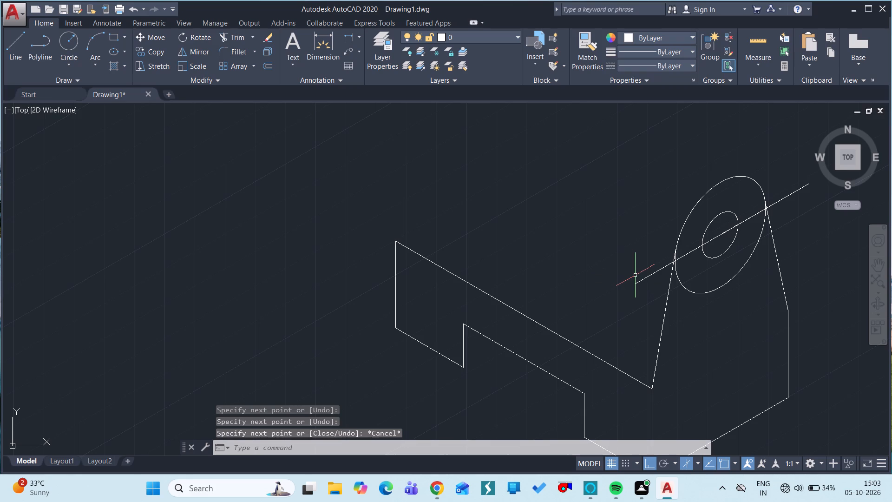
Trim the outer isocircle's lower arc below the construction line.
{"action": "type", "text": "tr"}
{"action": "key", "text": "space"}
{"action": "key", "text": "space"}
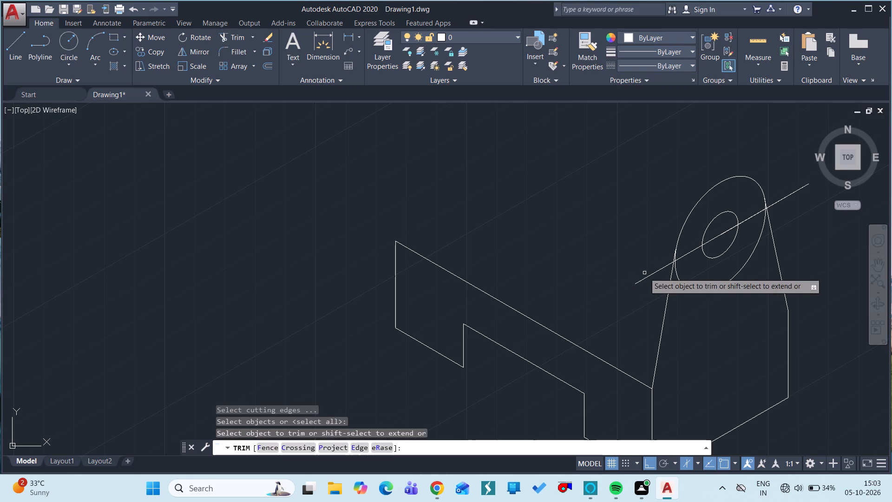
{"action": "left_click", "coordinate": [679, 281]}
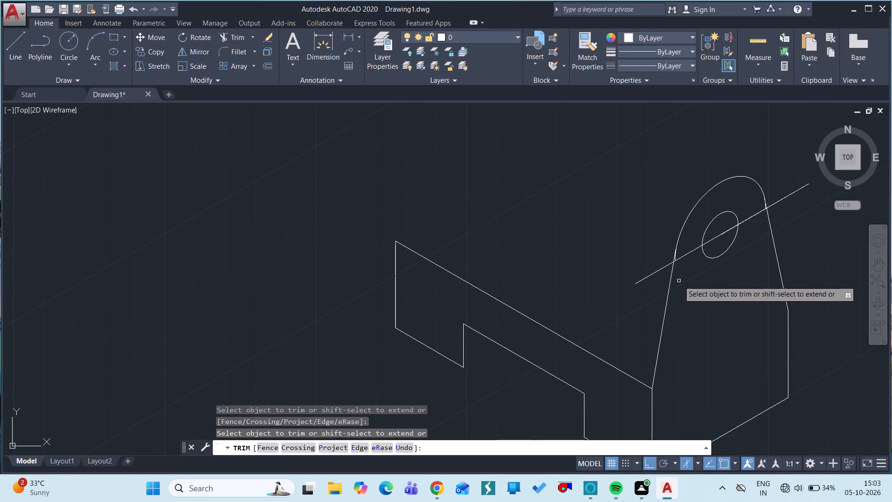
Trim the construction line's parts outside the support, between the left side line and the hole, and inside the hole.
{"action": "scroll", "coordinate": [703, 227], "scroll_direction": "right", "scroll_amount": 1}
{"action": "scroll", "coordinate": [703, 227], "scroll_direction": "left", "scroll_amount": 1}
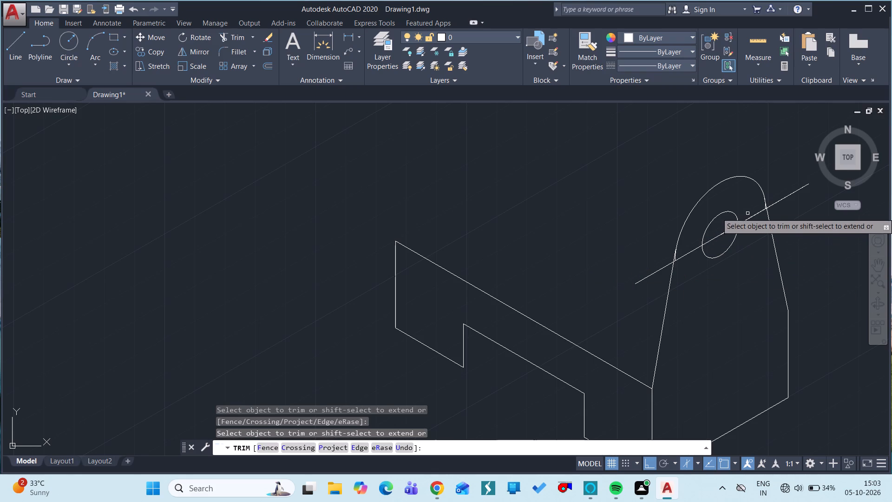
{"action": "scroll", "coordinate": [773, 187], "scroll_direction": "up", "scroll_amount": 5, "text": "ctrl"}
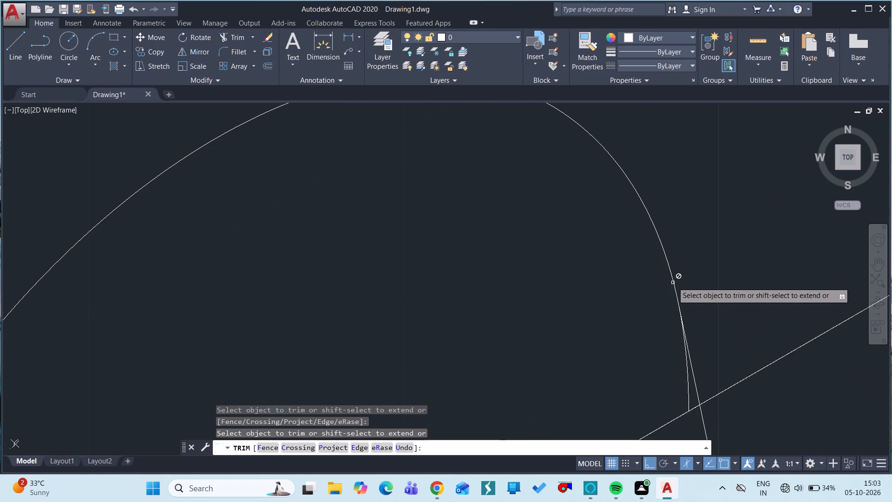
{"action": "left_click", "coordinate": [728, 387]}
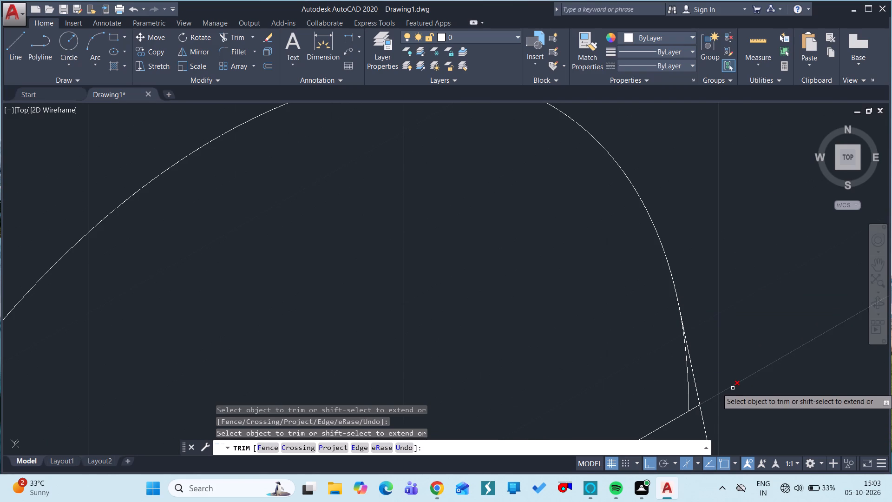
{"action": "left_click", "coordinate": [733, 388]}
{"action": "scroll", "coordinate": [733, 388], "scroll_direction": "down", "scroll_amount": 2, "text": "ctrl"}
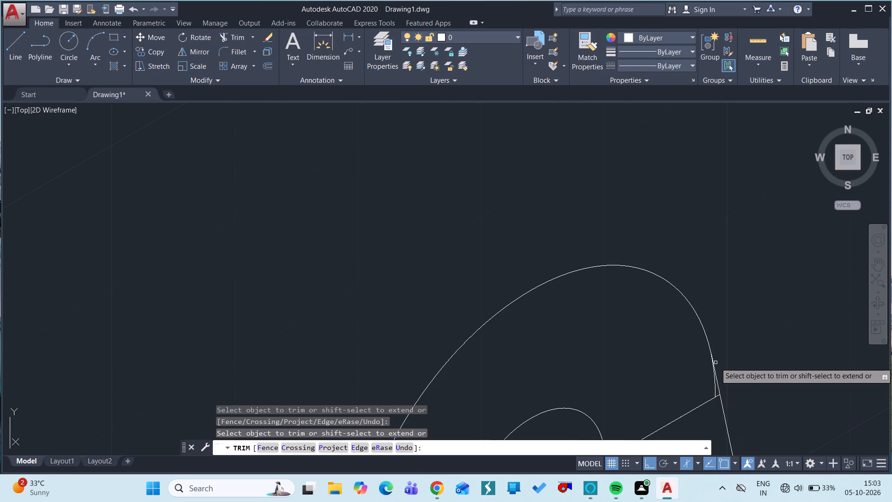
{"action": "scroll", "coordinate": [715, 363], "scroll_direction": "down", "scroll_amount": 3, "text": "ctrl"}
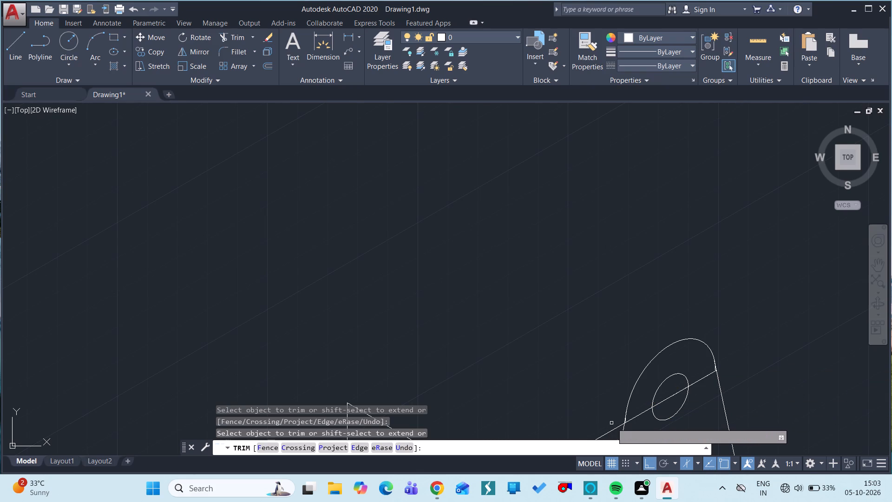
{"action": "scroll", "coordinate": [630, 384], "scroll_direction": "down", "scroll_amount": 3, "text": "ctrl"}
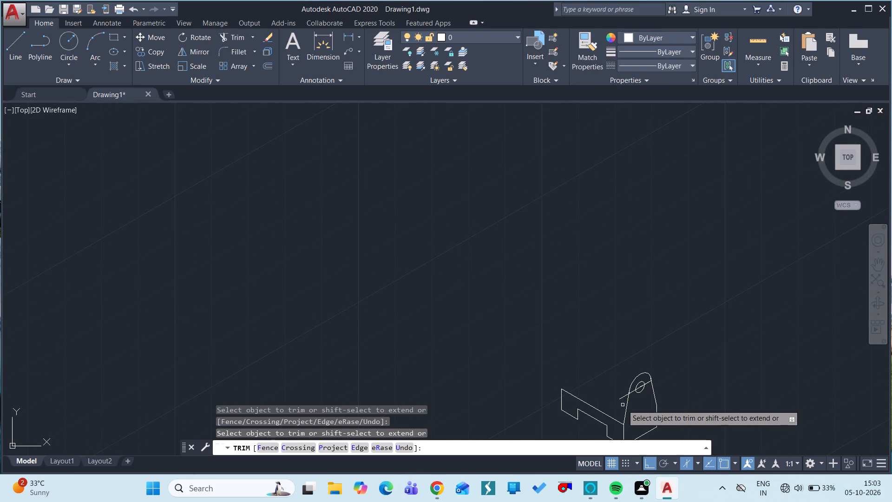
{"action": "scroll", "coordinate": [623, 405], "scroll_direction": "up", "scroll_amount": 6, "text": "ctrl"}
{"action": "scroll", "coordinate": [682, 314], "scroll_direction": "down", "scroll_amount": 3, "text": "ctrl"}
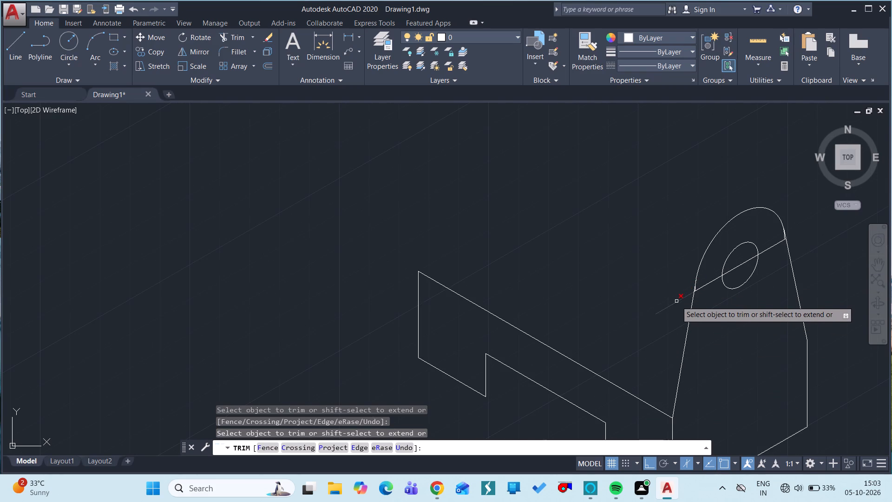
{"action": "left_click", "coordinate": [676, 301]}
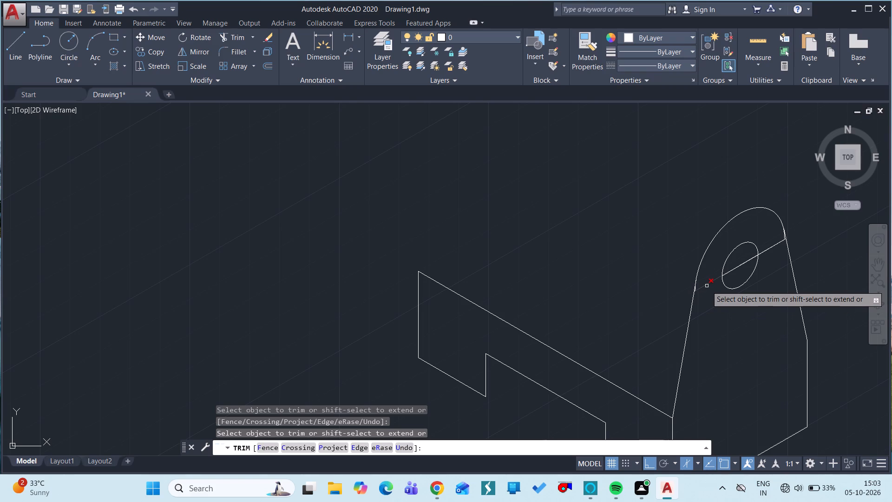
{"action": "left_click", "coordinate": [707, 286]}
{"action": "left_click_drag", "start_coordinate": [734, 269], "coordinate": [754, 257]}
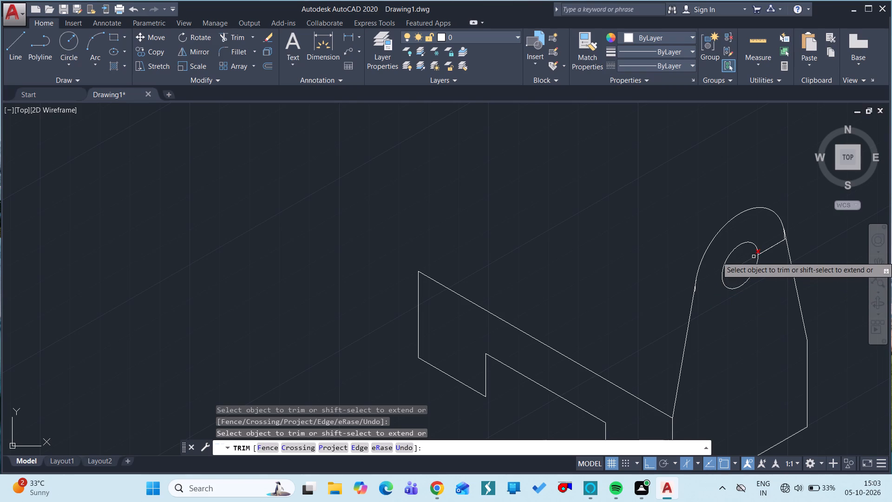
{"action": "left_click_drag", "start_coordinate": [754, 257], "coordinate": [766, 250]}
{"action": "left_click", "coordinate": [766, 250]}
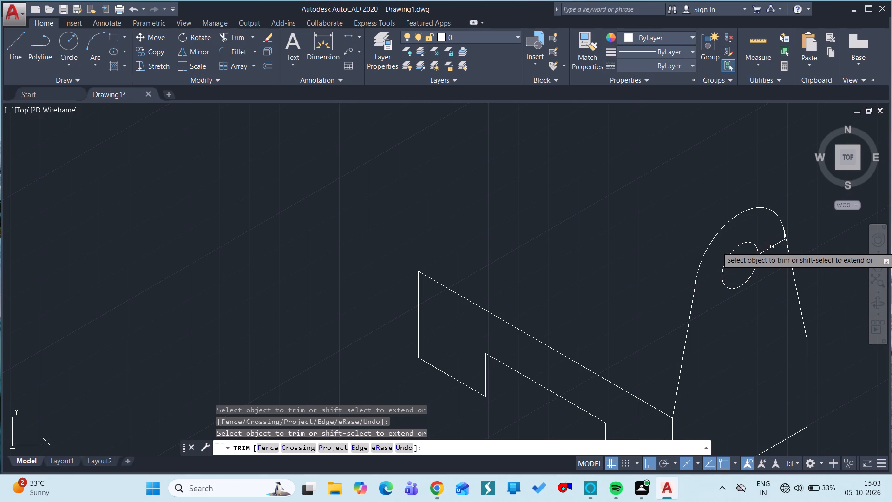
{"action": "left_click", "coordinate": [772, 248]}
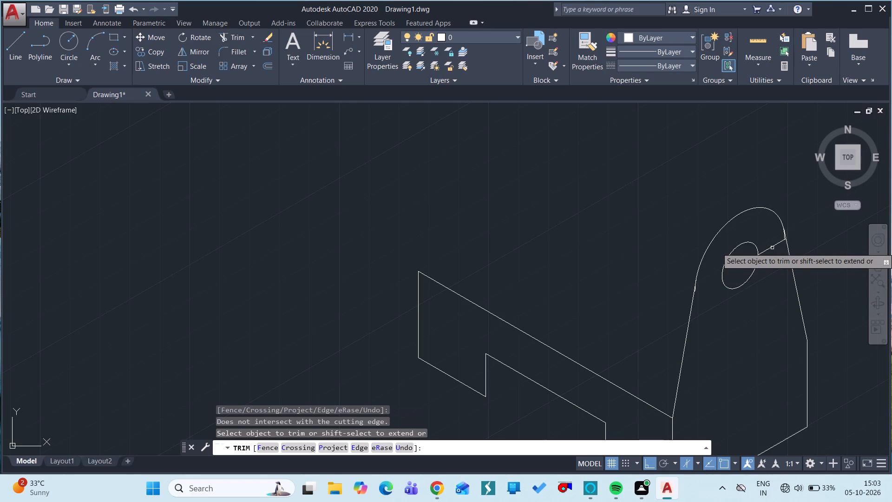
{"action": "key", "text": "Escape"}
{"action": "key", "text": "Escape"}
Erase the leftover construction line segment between the hole and the right slanted side line.
{"action": "left_click", "coordinate": [772, 248]}
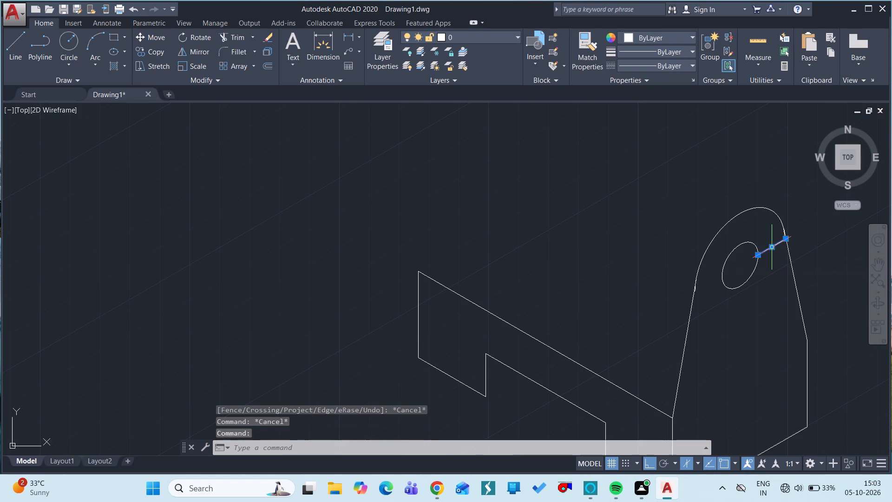
{"action": "type", "text": "e"}
{"action": "key", "text": "space"}
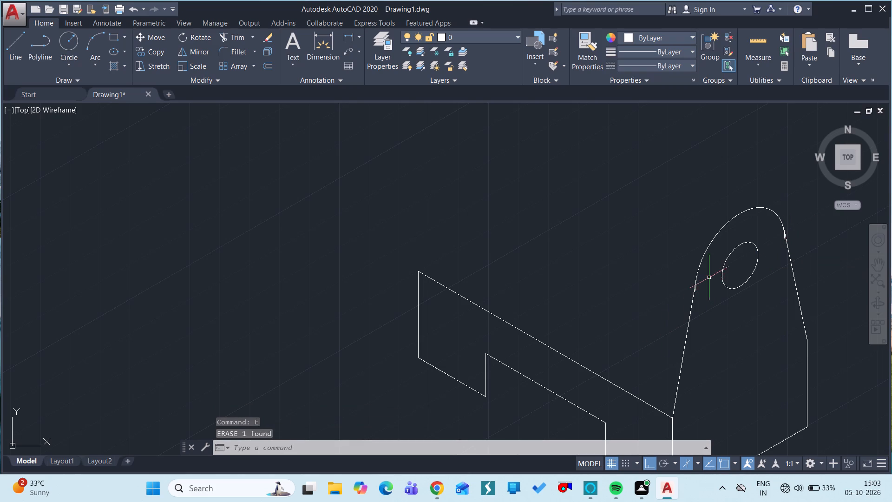
Draw a short 30° line about 0.39 units long across the point where the outer arc meets the left slanted side line.
{"action": "scroll", "coordinate": [722, 272], "scroll_direction": "up", "scroll_amount": 4, "text": "ctrl"}
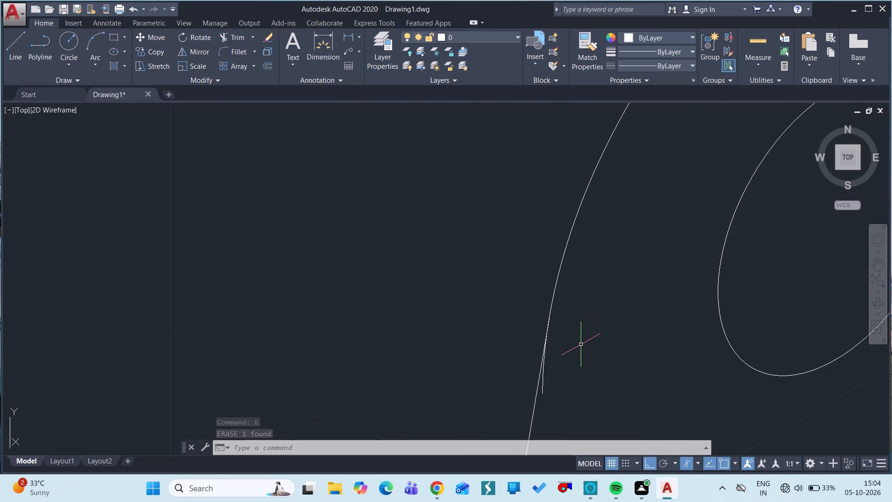
{"action": "type", "text": "l"}
{"action": "key", "text": "space"}
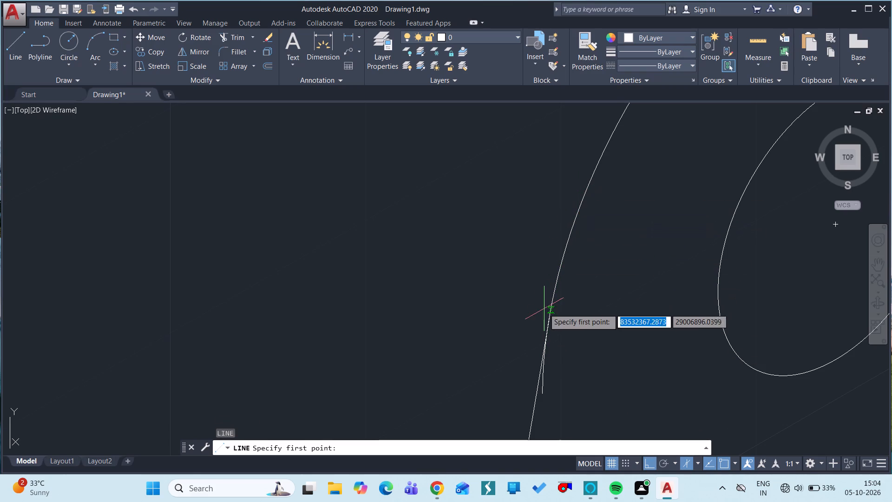
{"action": "scroll", "coordinate": [551, 325], "scroll_direction": "up", "scroll_amount": 5, "text": "ctrl"}
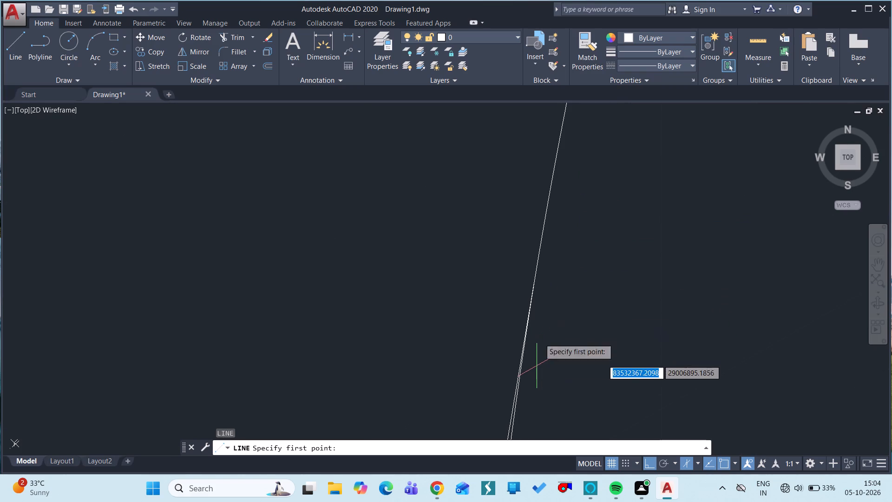
{"action": "left_click_drag", "start_coordinate": [493, 310], "coordinate": [573, 339]}
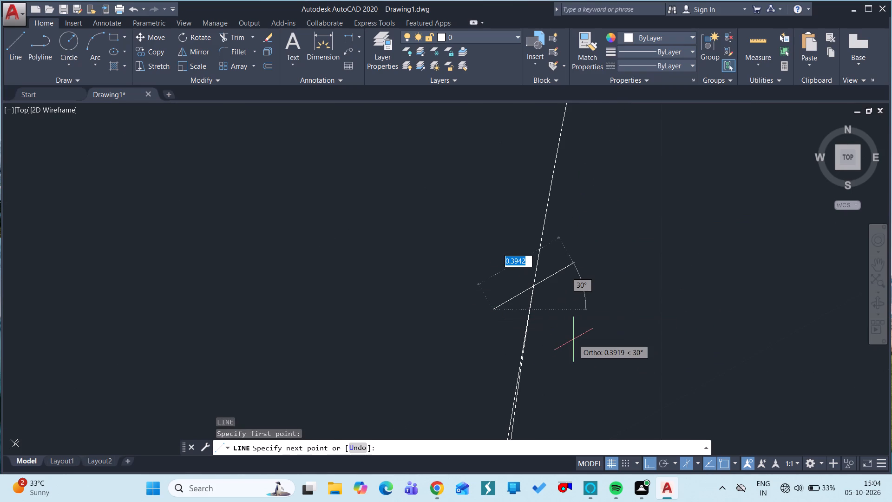
{"action": "left_click", "coordinate": [573, 339]}
{"action": "scroll", "coordinate": [573, 339], "scroll_direction": "down", "scroll_amount": 3, "text": "ctrl"}
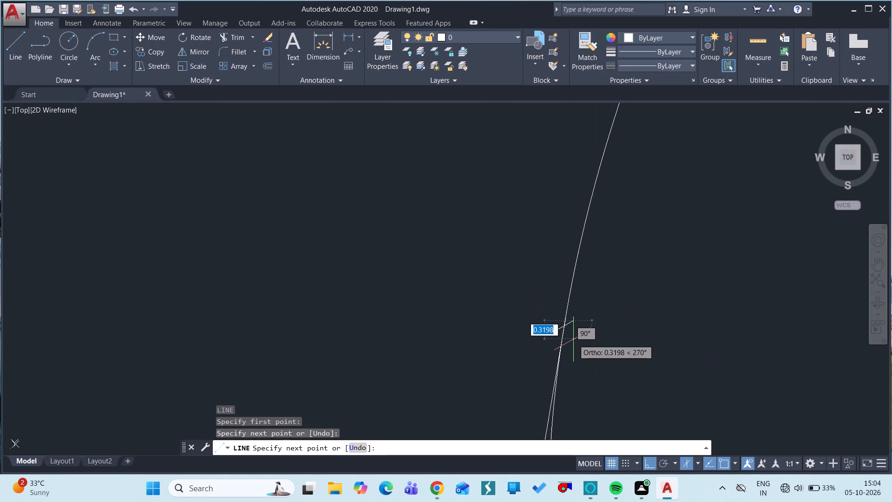
{"action": "key", "text": "Escape"}
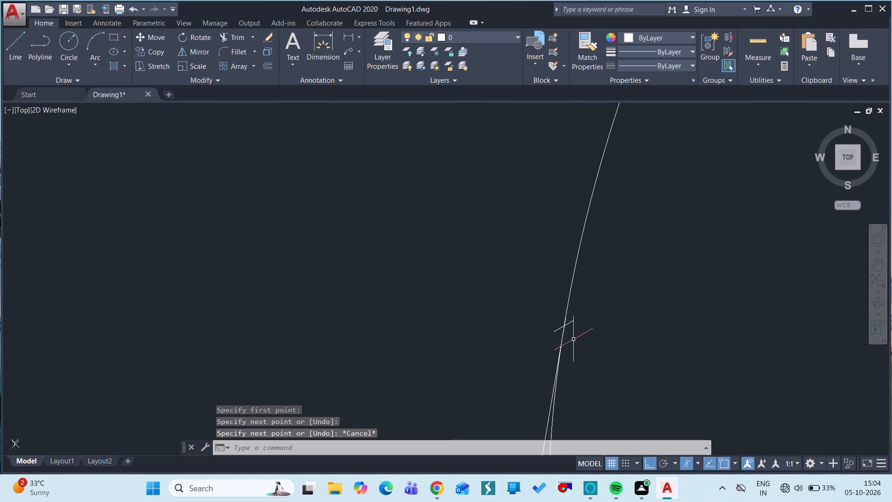
Trim the outer arc's tail below the left tangent point, and the short cutting line's end inside the support.
{"action": "type", "text": "tr"}
{"action": "key", "text": "space"}
{"action": "key", "text": "space"}
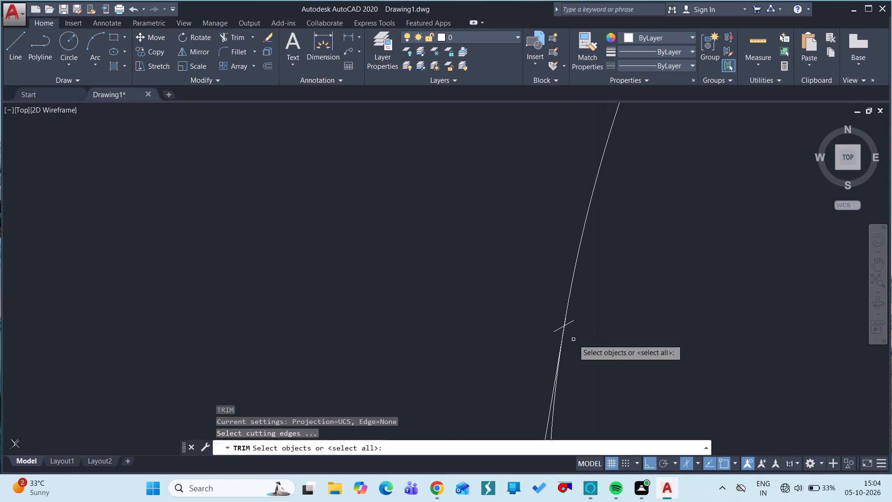
{"action": "left_click", "coordinate": [554, 424]}
{"action": "scroll", "coordinate": [607, 327], "scroll_direction": "down", "scroll_amount": 3, "text": "ctrl"}
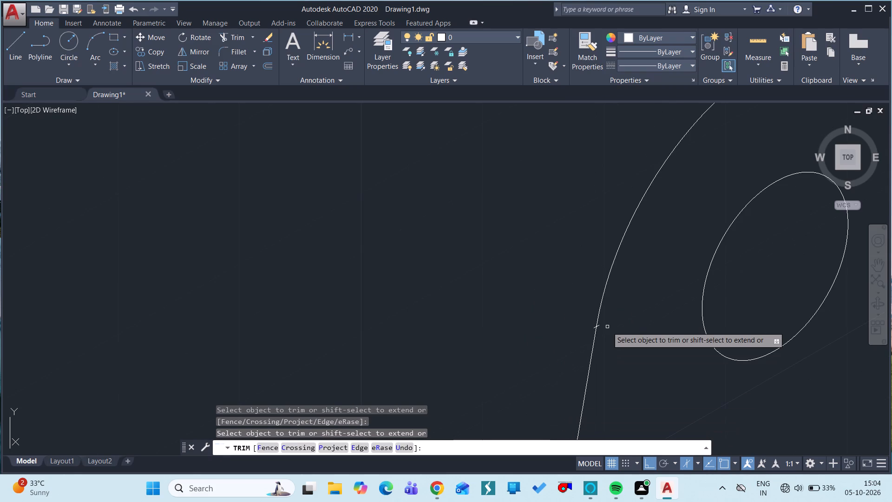
{"action": "left_click", "coordinate": [598, 325]}
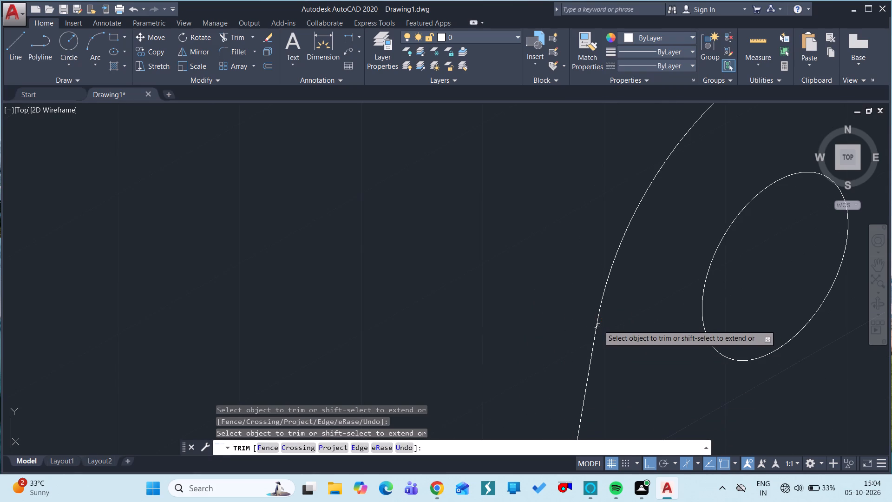
{"action": "key", "text": "Escape"}
Erase the remaining piece of the short cutting line at the left slanted side line.
{"action": "left_click", "coordinate": [598, 325]}
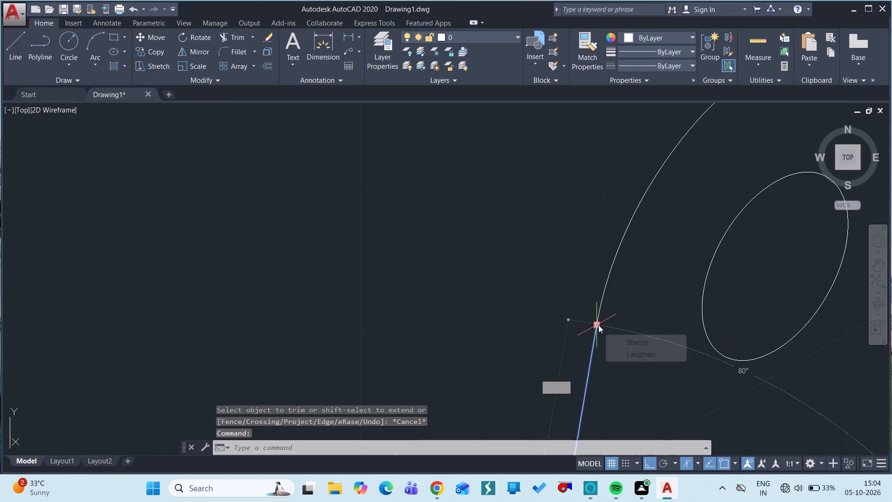
{"action": "key", "text": "Escape"}
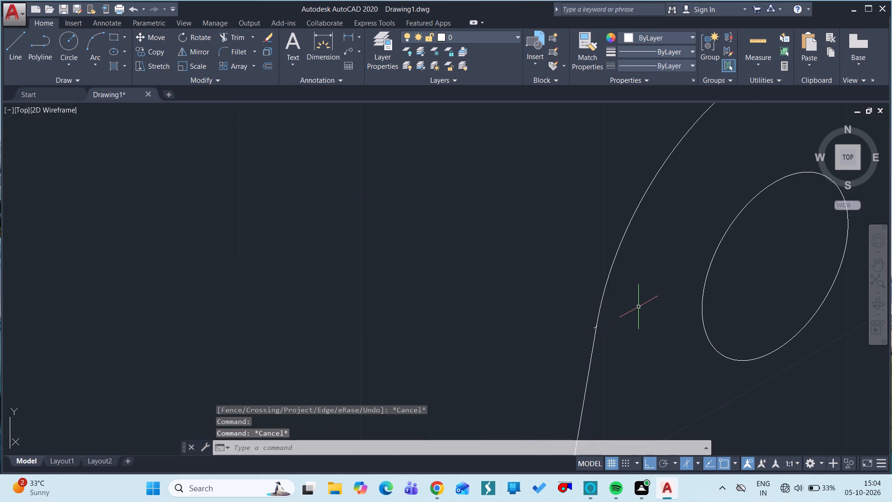
{"action": "scroll", "coordinate": [629, 311], "scroll_direction": "up", "scroll_amount": 1, "text": "ctrl"}
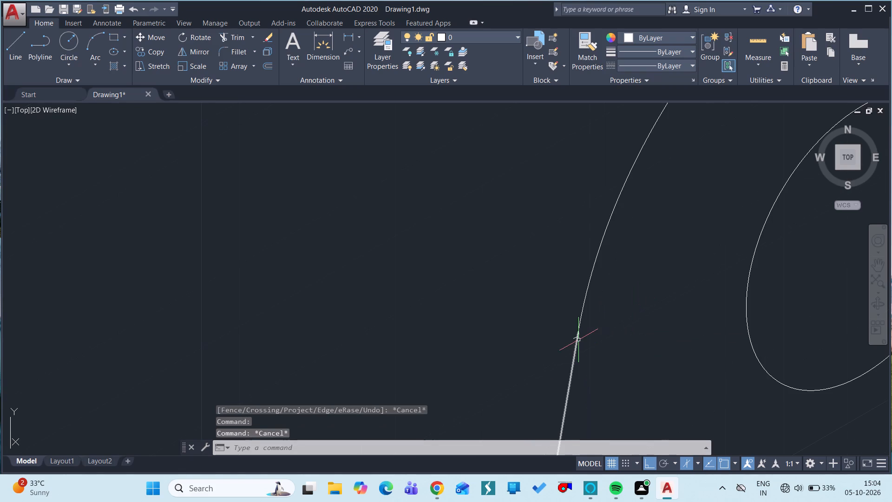
{"action": "scroll", "coordinate": [578, 340], "scroll_direction": "up", "scroll_amount": 4, "text": "ctrl"}
{"action": "left_click", "coordinate": [564, 329]}
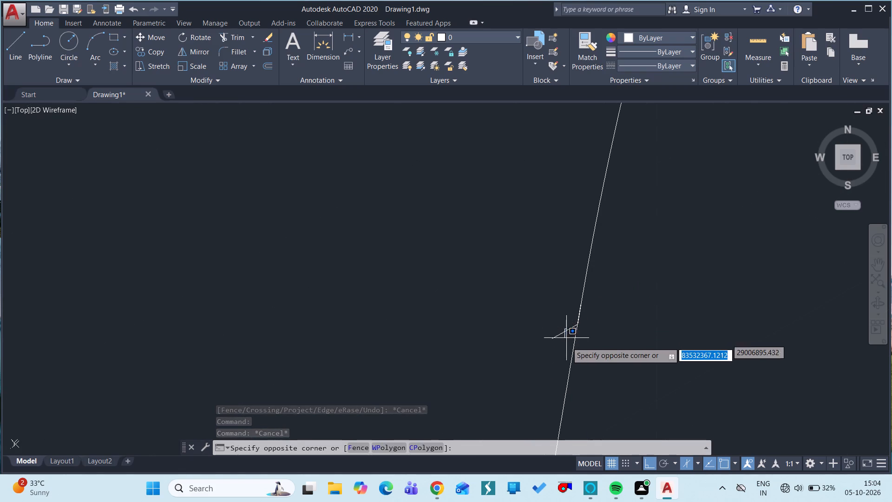
{"action": "left_click", "coordinate": [564, 336]}
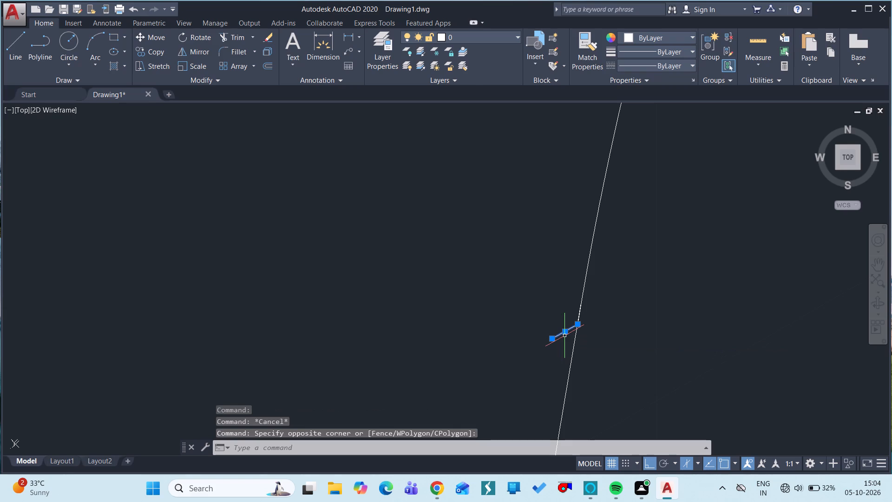
{"action": "type", "text": "e"}
{"action": "key", "text": "space"}
Draw a short 30° line about 2 units long across the point where the outer arc meets the right slanted side line.
{"action": "scroll", "coordinate": [564, 336], "scroll_direction": "down", "scroll_amount": 4, "text": "ctrl"}
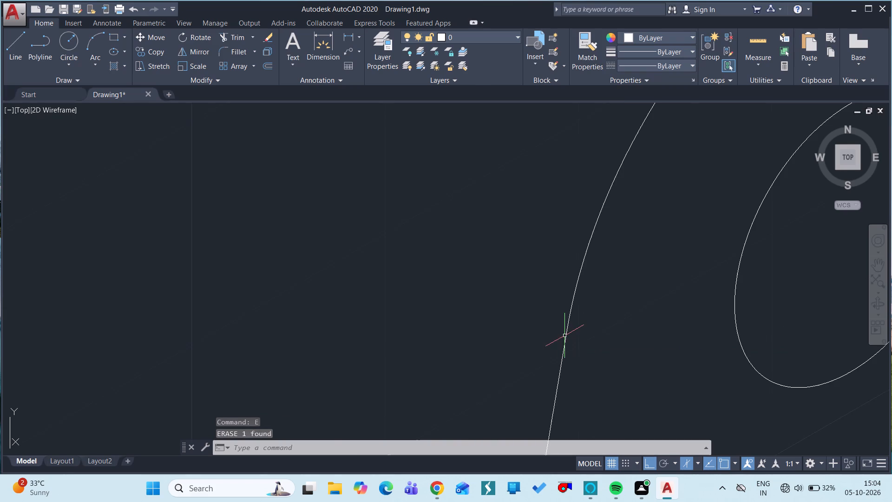
{"action": "scroll", "coordinate": [564, 336], "scroll_direction": "down", "scroll_amount": 4, "text": "ctrl"}
{"action": "scroll", "coordinate": [658, 288], "scroll_direction": "up", "scroll_amount": 5, "text": "ctrl"}
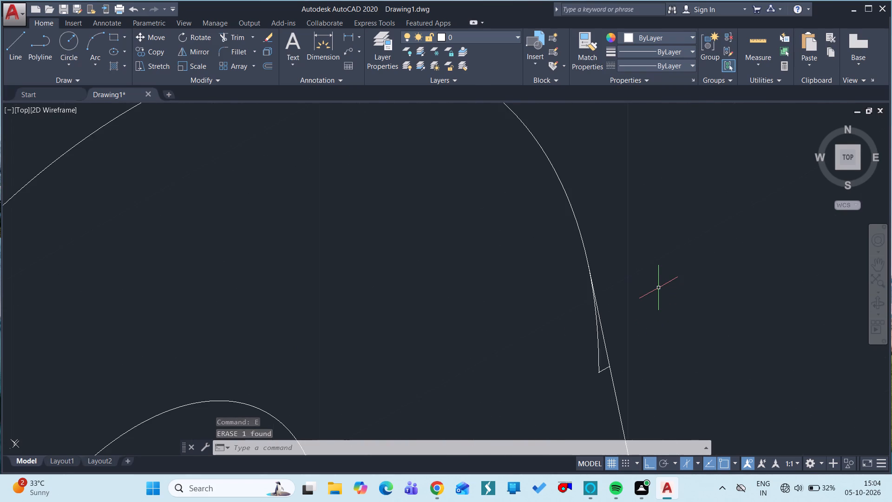
{"action": "type", "text": "l"}
{"action": "key", "text": "space"}
{"action": "left_click_drag", "start_coordinate": [566, 297], "coordinate": [627, 250]}
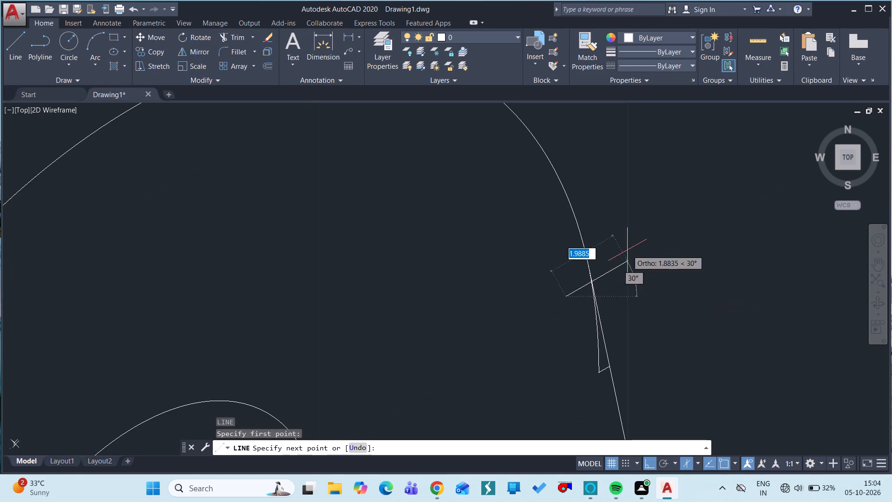
{"action": "left_click", "coordinate": [627, 250]}
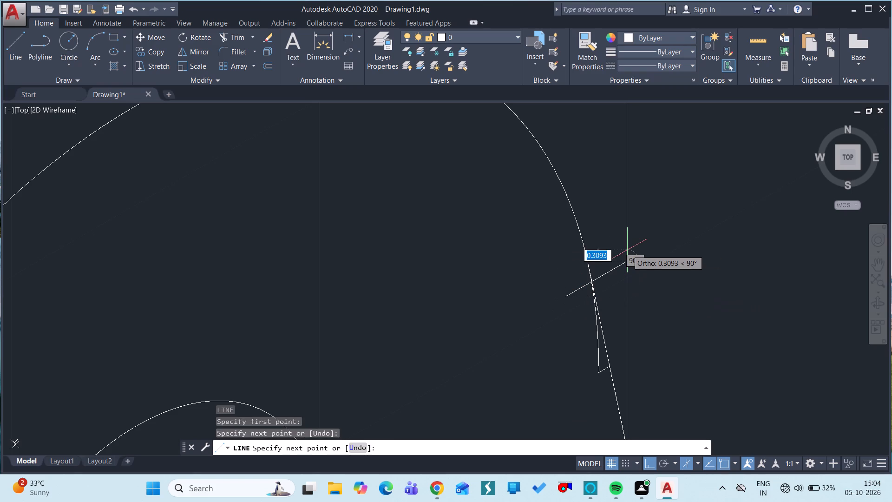
{"action": "key", "text": "Escape"}
Trim the outer arc's tail between the short cutting line and the old construction stub beside the right slanted side line.
{"action": "type", "text": "tr"}
{"action": "key", "text": "space"}
{"action": "key", "text": "space"}
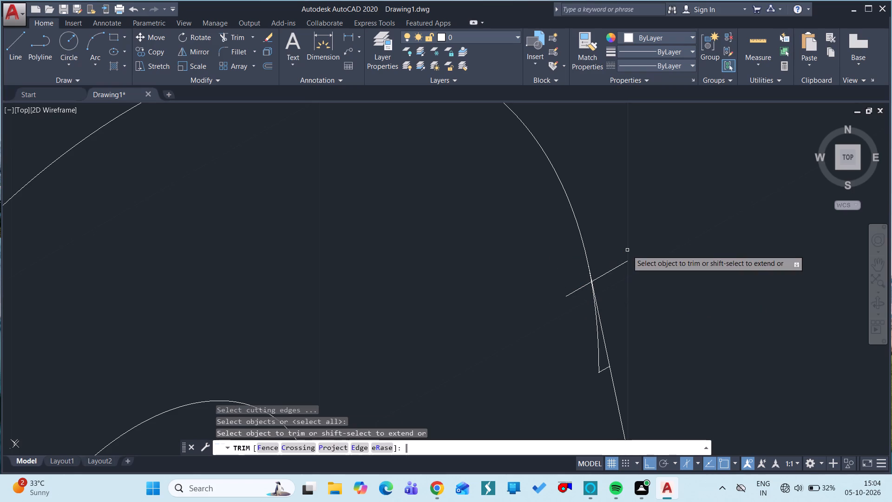
{"action": "left_click", "coordinate": [598, 345]}
{"action": "left_click", "coordinate": [603, 370]}
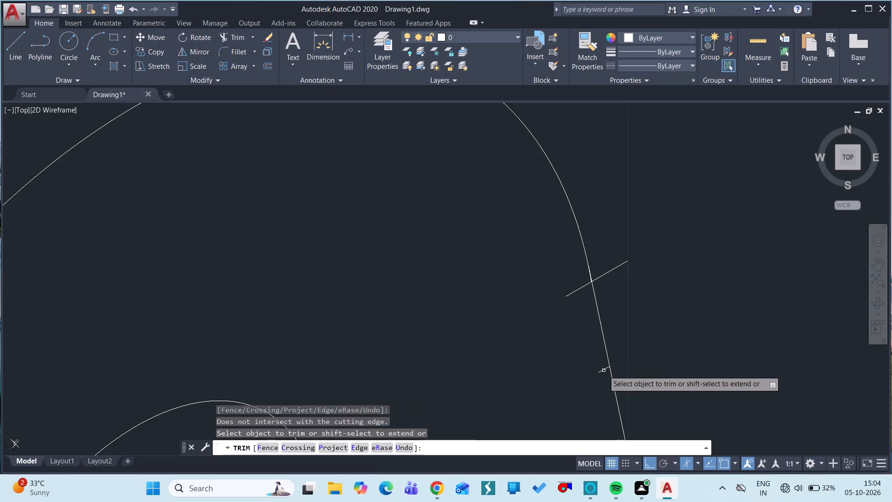
{"action": "key", "text": "Escape"}
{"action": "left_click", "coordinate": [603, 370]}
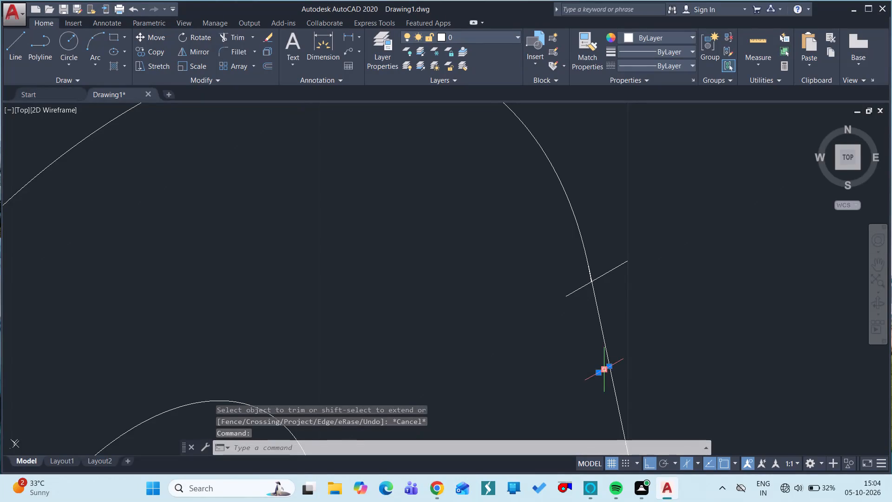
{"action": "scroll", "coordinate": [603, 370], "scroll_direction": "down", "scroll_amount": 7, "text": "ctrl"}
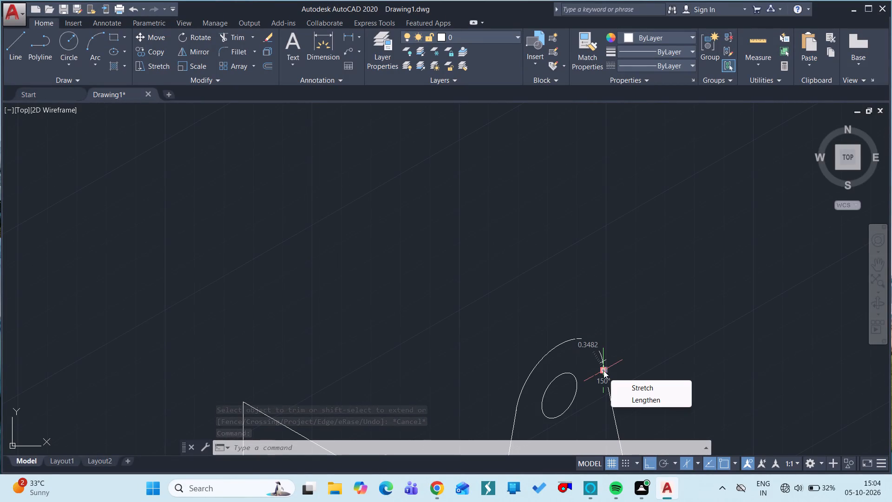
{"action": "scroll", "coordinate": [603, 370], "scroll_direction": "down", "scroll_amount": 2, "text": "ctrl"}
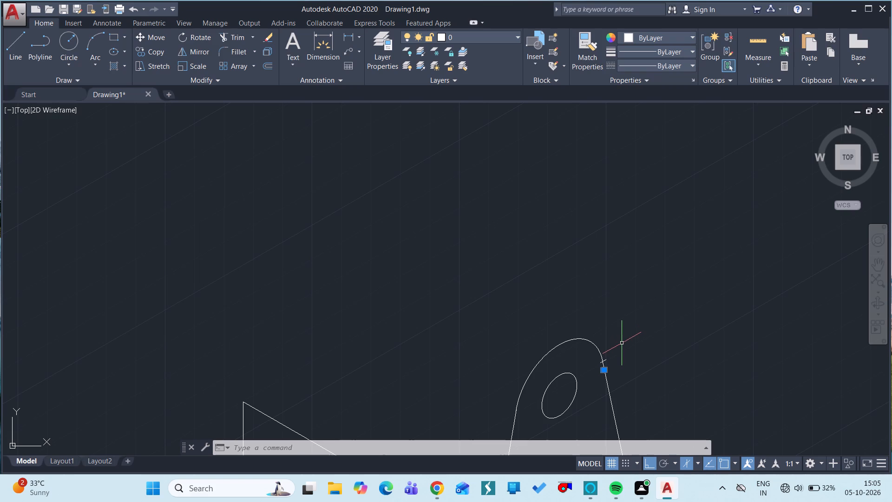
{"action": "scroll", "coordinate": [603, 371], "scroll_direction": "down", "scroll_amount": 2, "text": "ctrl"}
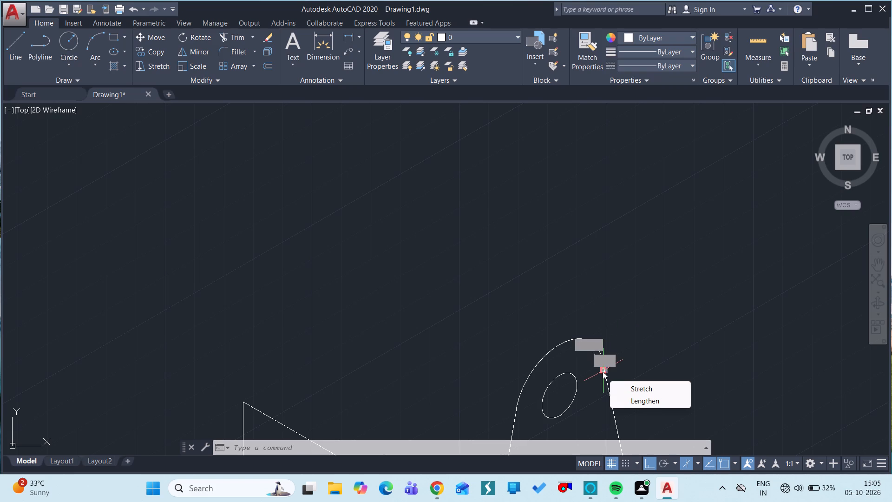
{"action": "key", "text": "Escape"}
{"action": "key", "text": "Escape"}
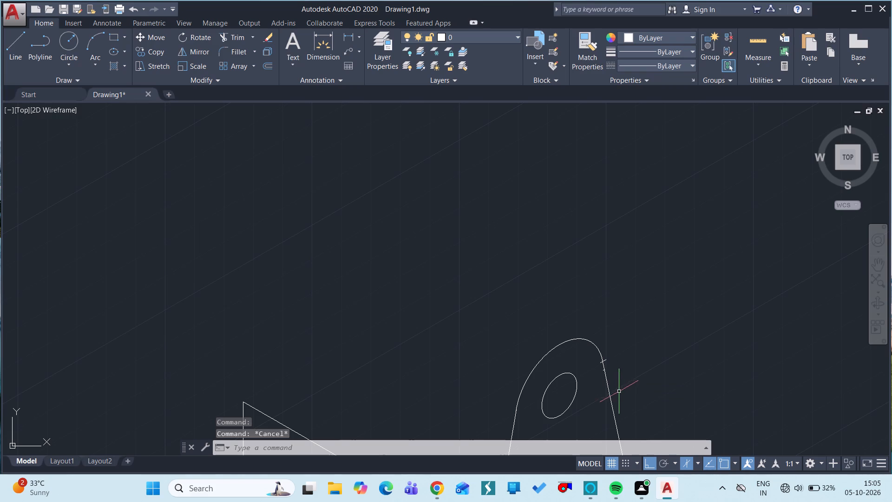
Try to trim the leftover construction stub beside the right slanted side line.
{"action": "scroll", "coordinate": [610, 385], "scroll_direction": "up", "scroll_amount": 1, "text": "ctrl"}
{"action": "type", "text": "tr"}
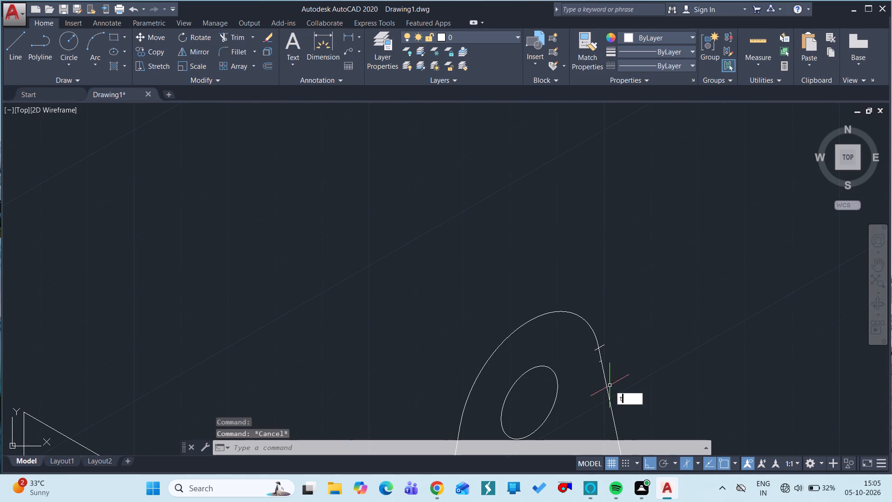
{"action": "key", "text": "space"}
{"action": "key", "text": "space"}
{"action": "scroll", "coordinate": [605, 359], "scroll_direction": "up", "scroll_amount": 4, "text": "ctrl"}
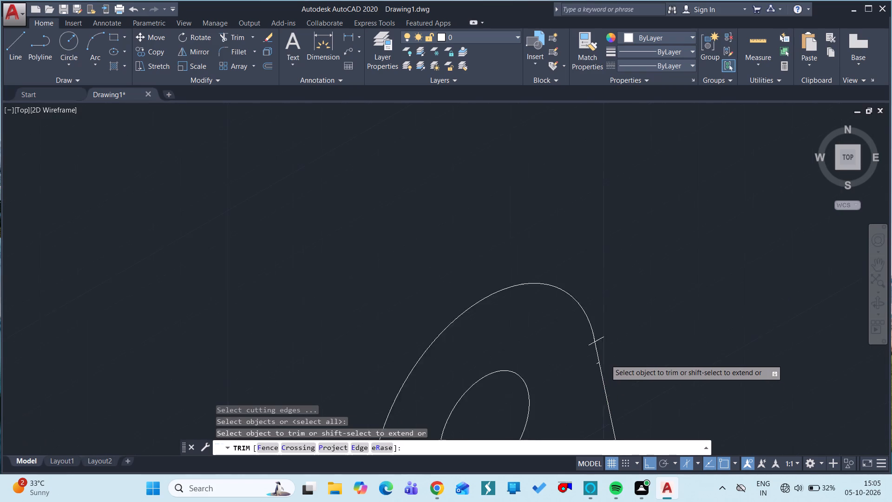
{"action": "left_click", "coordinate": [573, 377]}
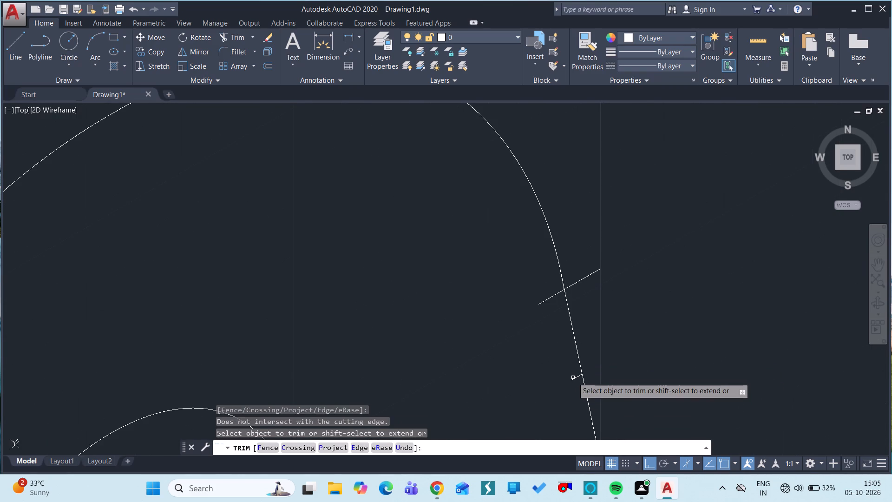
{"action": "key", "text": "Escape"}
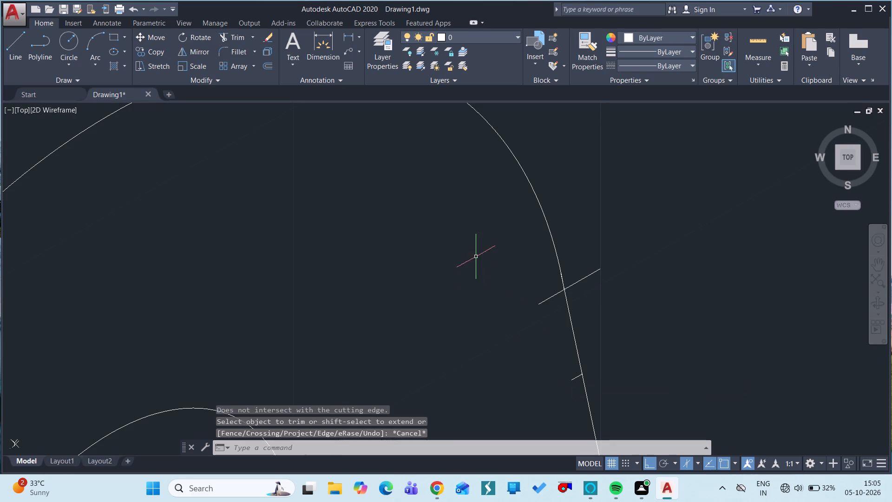
Erase the short cutting line and the leftover construction stub at the right slanted side line.
{"action": "left_click", "coordinate": [475, 256]}
{"action": "left_click", "coordinate": [749, 407]}
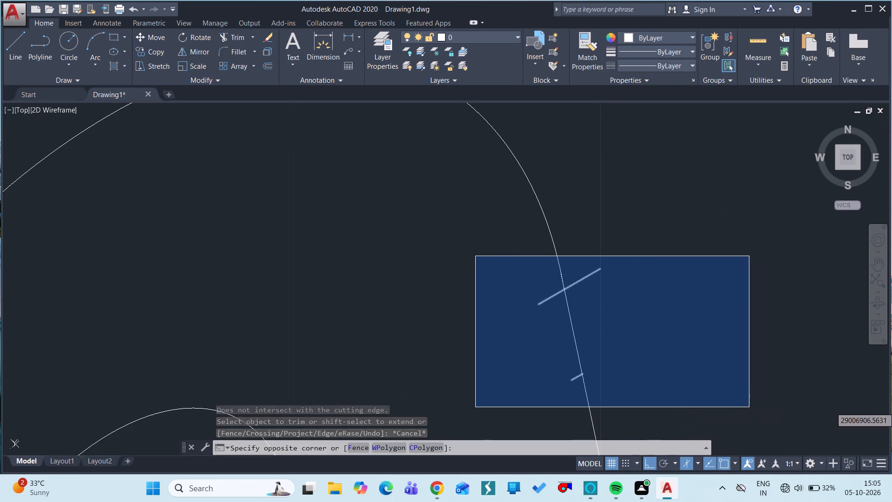
{"action": "type", "text": "e"}
{"action": "key", "text": "space"}
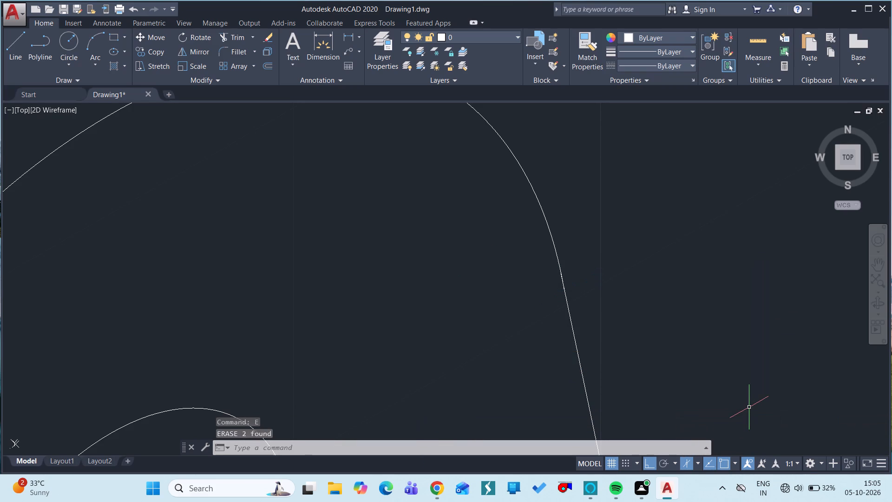
Switch to the left isoplane and draw a 12-unit line at 150° from the upper quadrant of the support's outer arc.
{"action": "scroll", "coordinate": [621, 282], "scroll_direction": "down", "scroll_amount": 6, "text": "ctrl"}
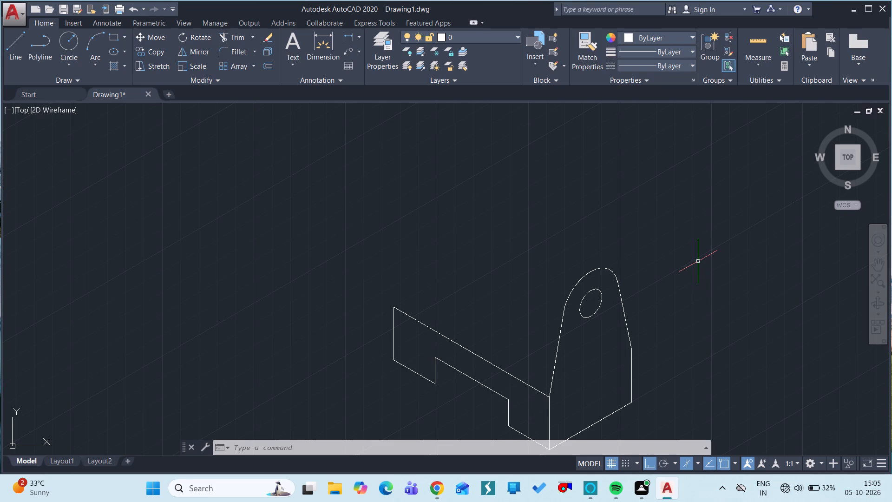
{"action": "type", "text": "l"}
{"action": "key", "text": "space"}
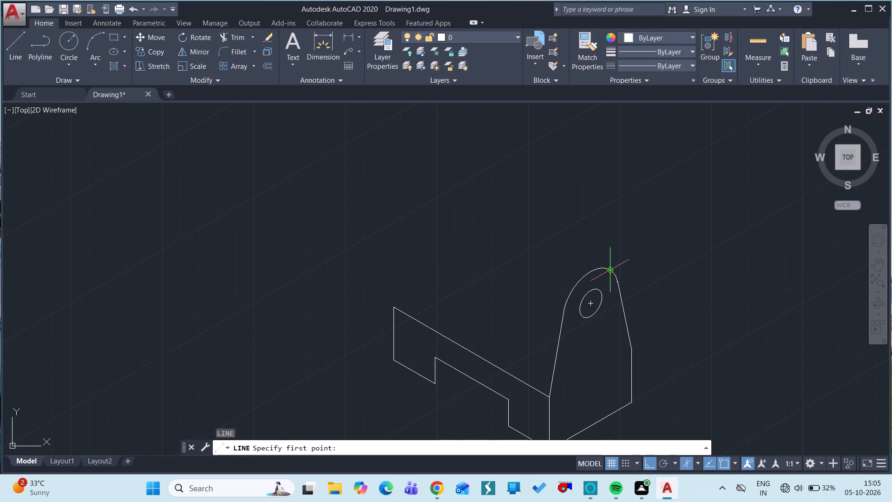
{"action": "left_click_drag", "start_coordinate": [610, 270], "coordinate": [553, 248]}
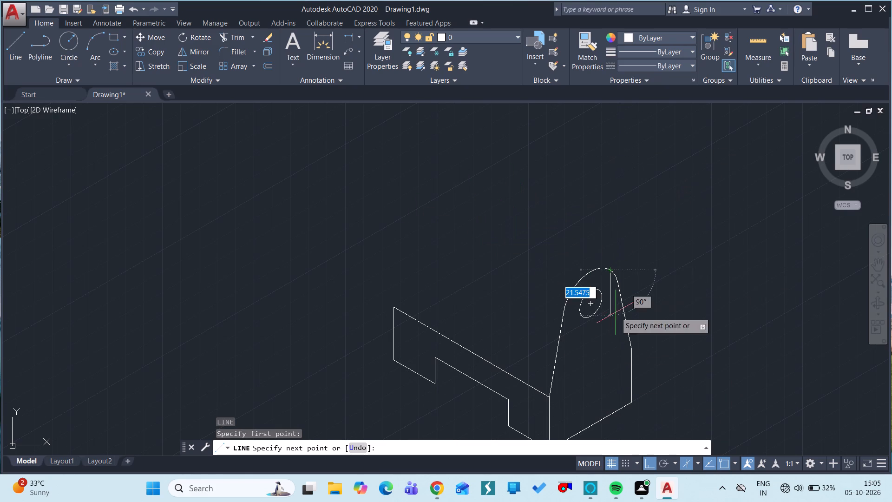
{"action": "left_click", "coordinate": [695, 462]}
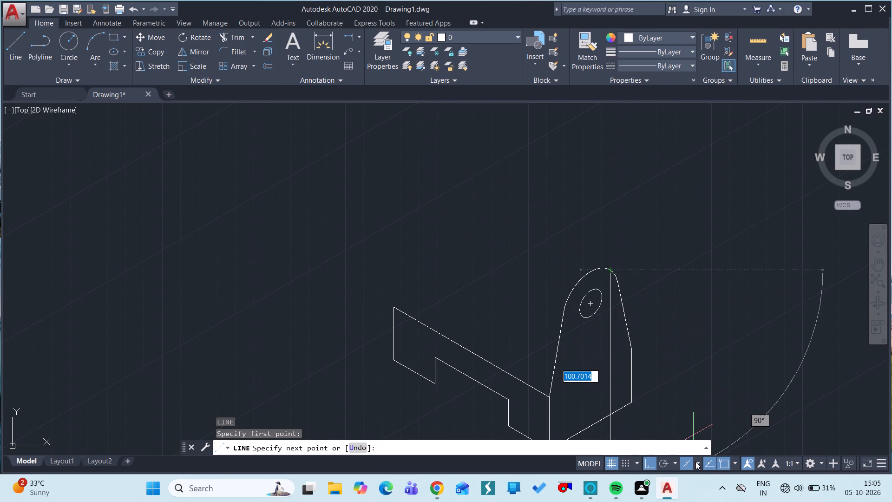
{"action": "left_click", "coordinate": [700, 416]}
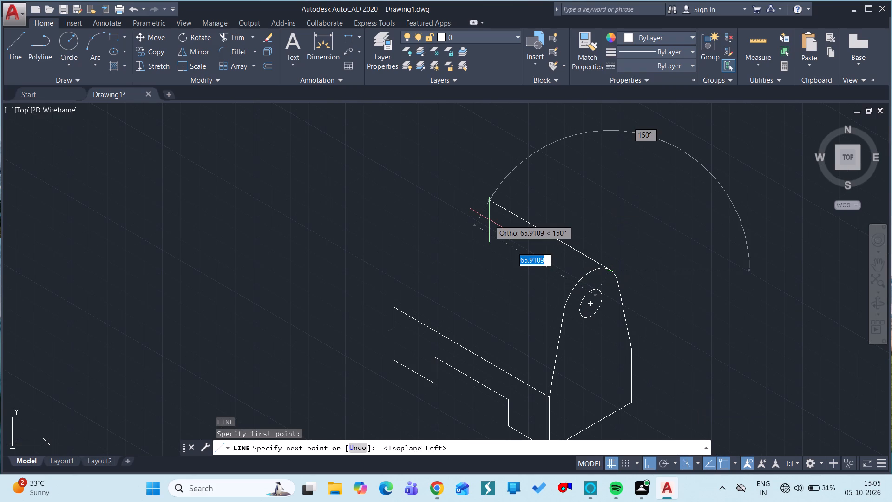
{"action": "type", "text": "12"}
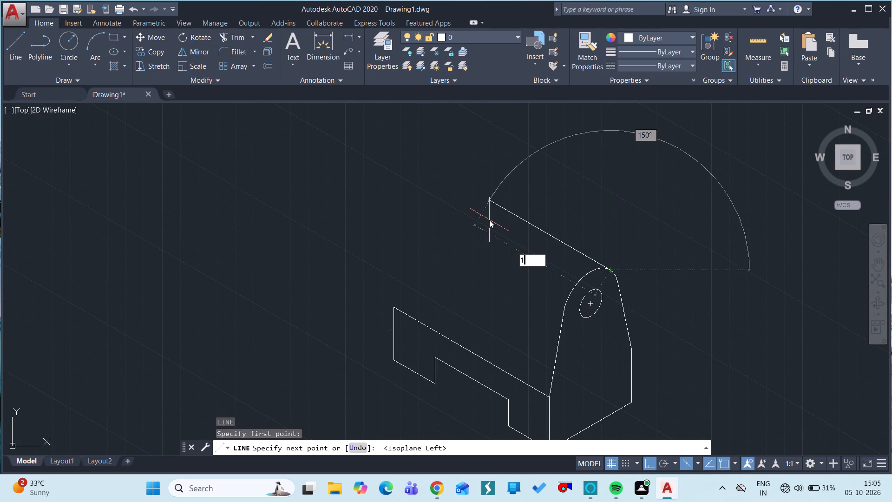
{"action": "key", "text": "space"}
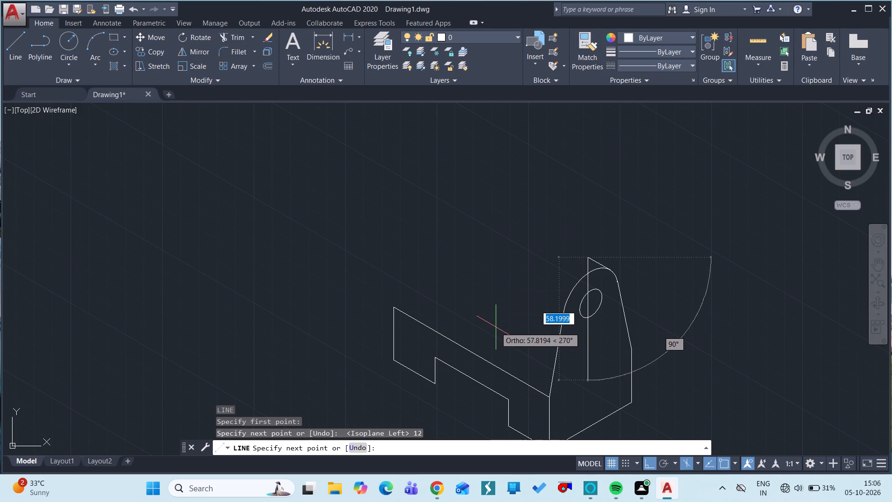
{"action": "key", "text": "Escape"}
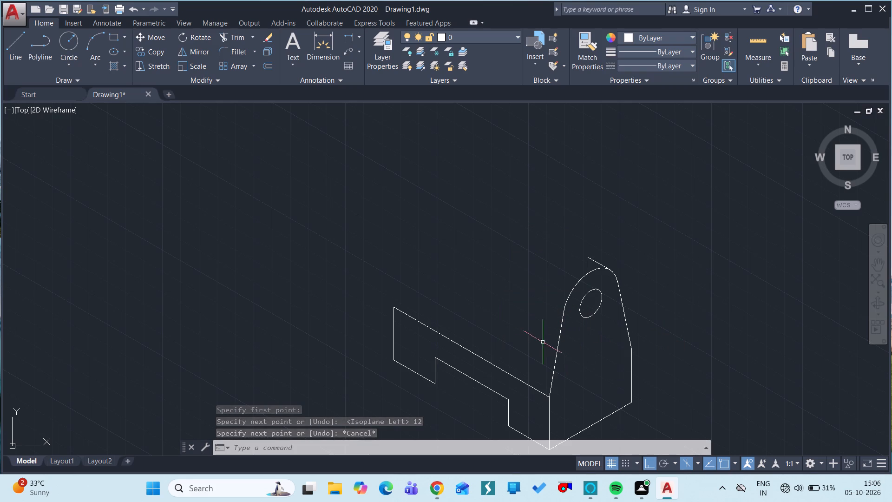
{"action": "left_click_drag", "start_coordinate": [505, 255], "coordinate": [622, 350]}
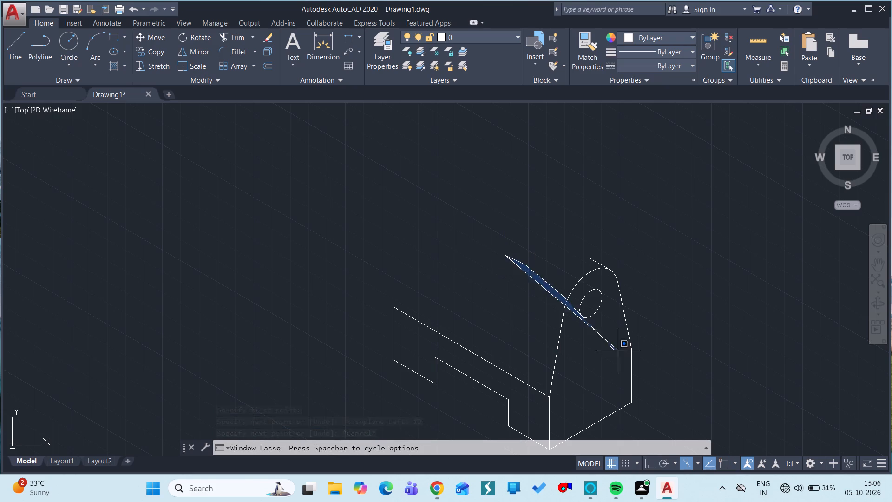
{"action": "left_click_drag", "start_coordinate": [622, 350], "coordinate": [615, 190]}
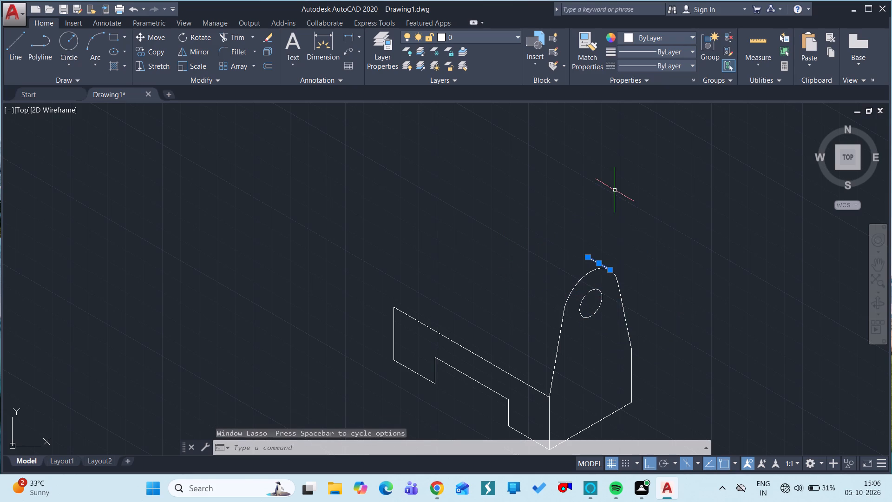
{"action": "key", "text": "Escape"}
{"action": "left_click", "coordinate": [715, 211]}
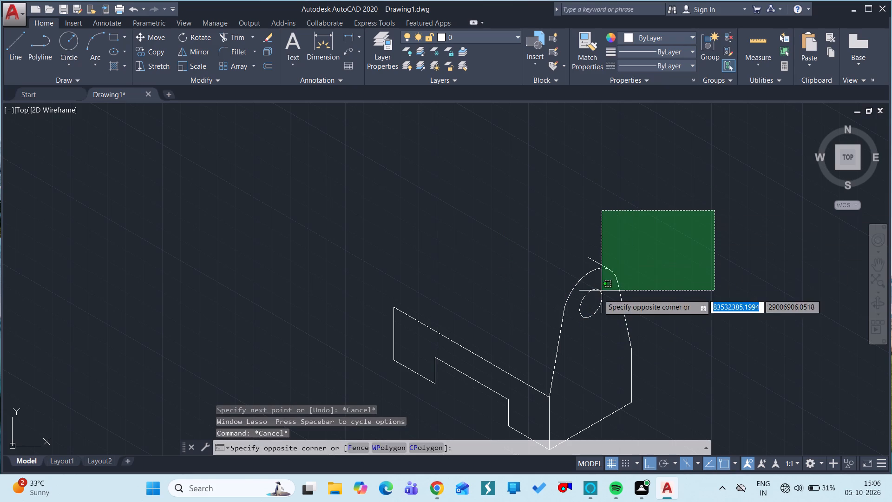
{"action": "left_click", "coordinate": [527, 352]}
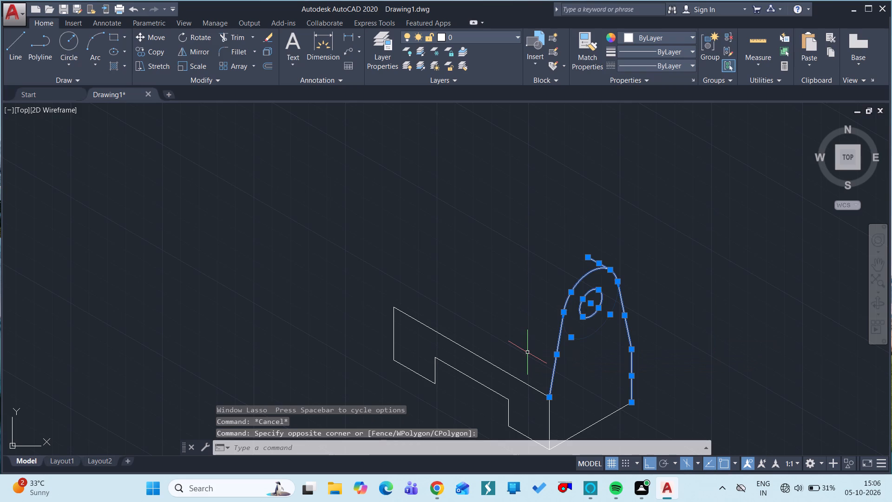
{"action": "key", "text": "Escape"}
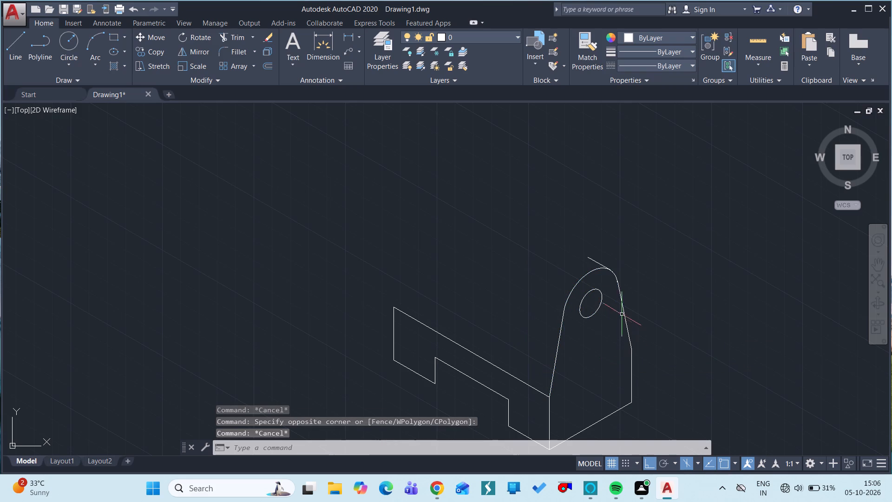
Copy the support's two slanted sides, outer arc and short 150° edge line 12 units along 150° from the left side's lower end.
{"action": "left_click", "coordinate": [624, 311]}
{"action": "left_click", "coordinate": [609, 270]}
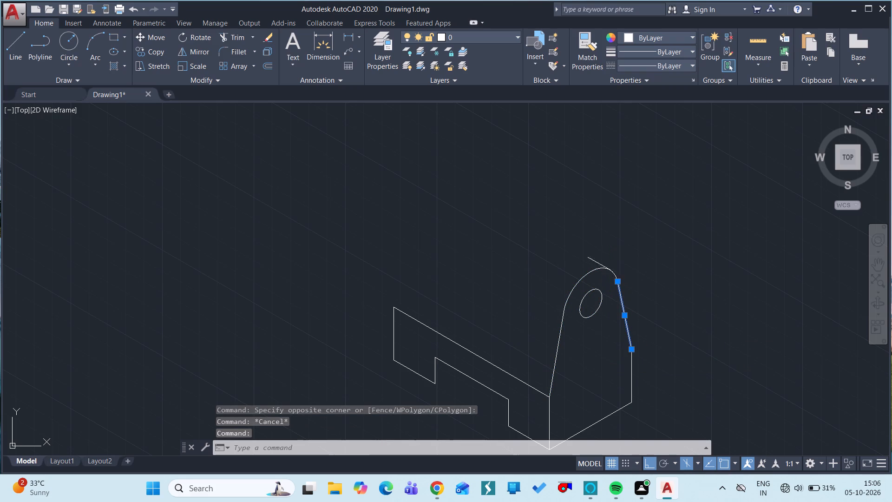
{"action": "left_click", "coordinate": [587, 276]}
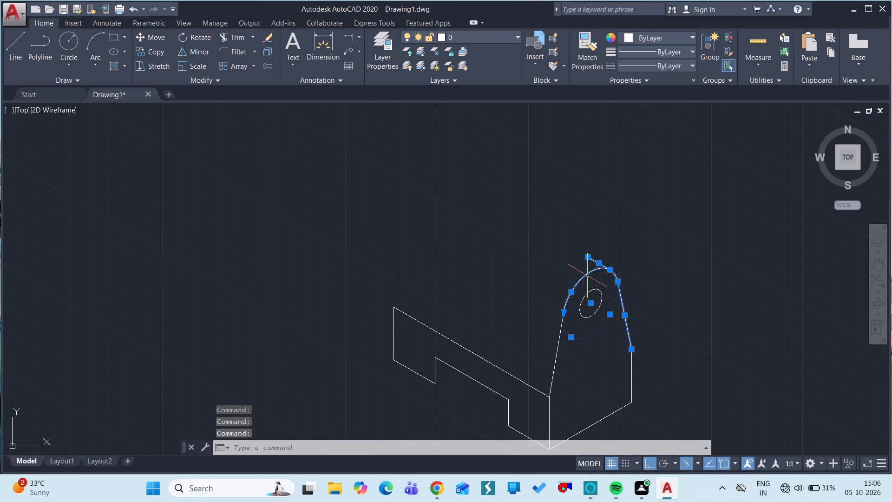
{"action": "left_click", "coordinate": [562, 335]}
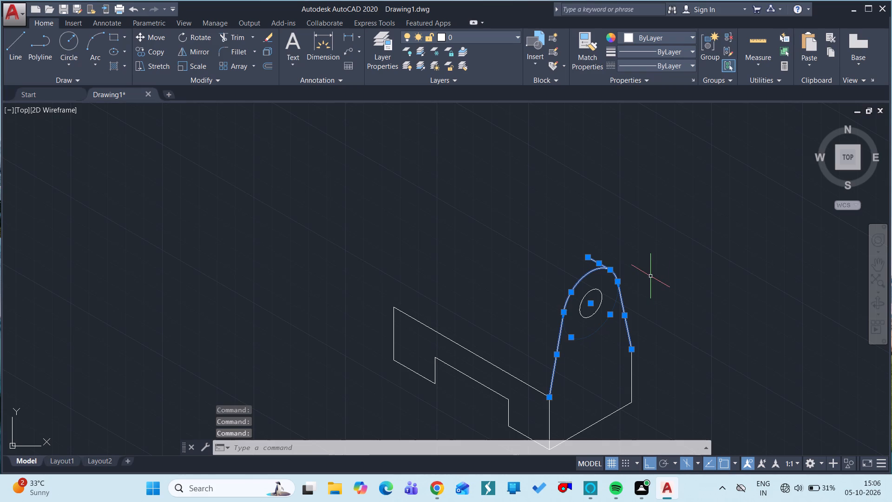
{"action": "type", "text": "co"}
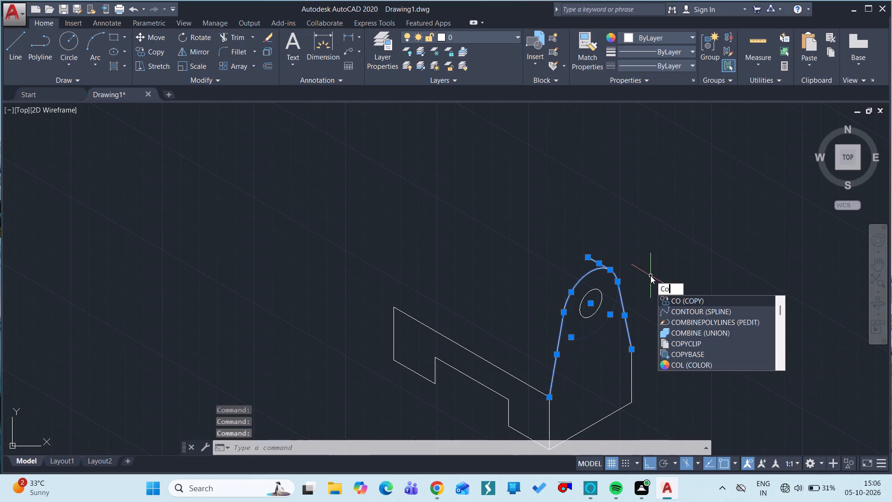
{"action": "key", "text": "space"}
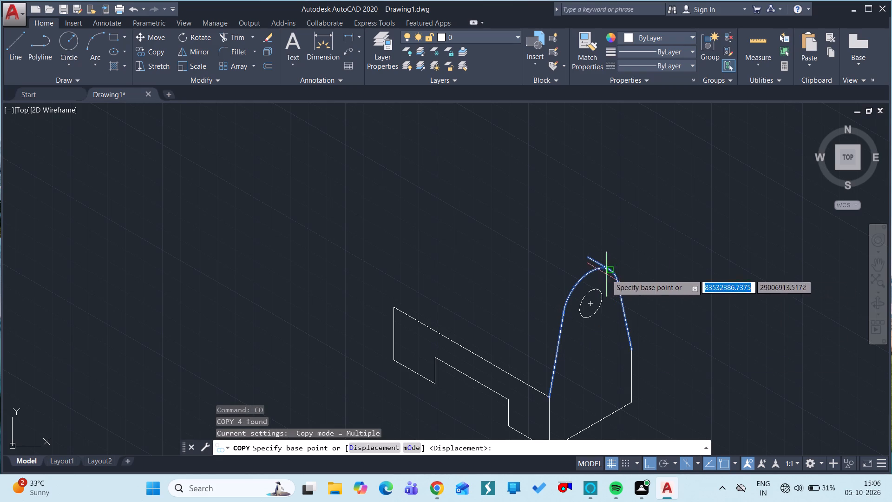
{"action": "left_click", "coordinate": [546, 398]}
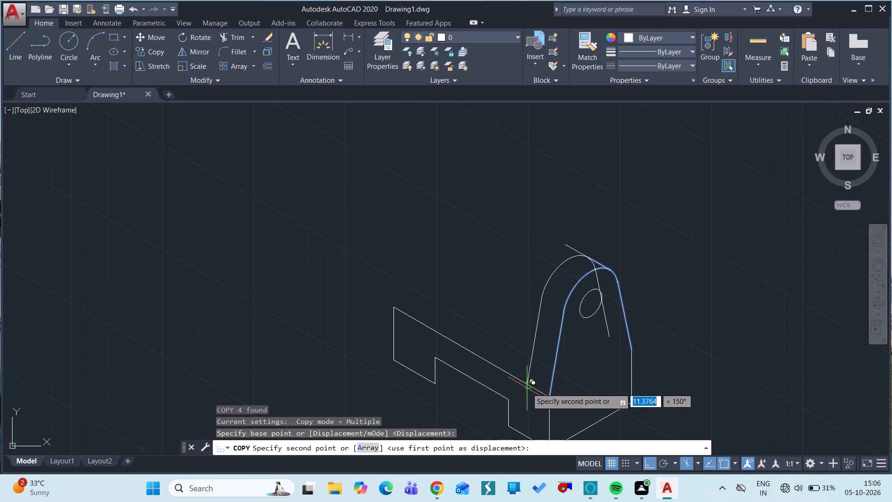
{"action": "type", "text": "12"}
{"action": "key", "text": "space"}
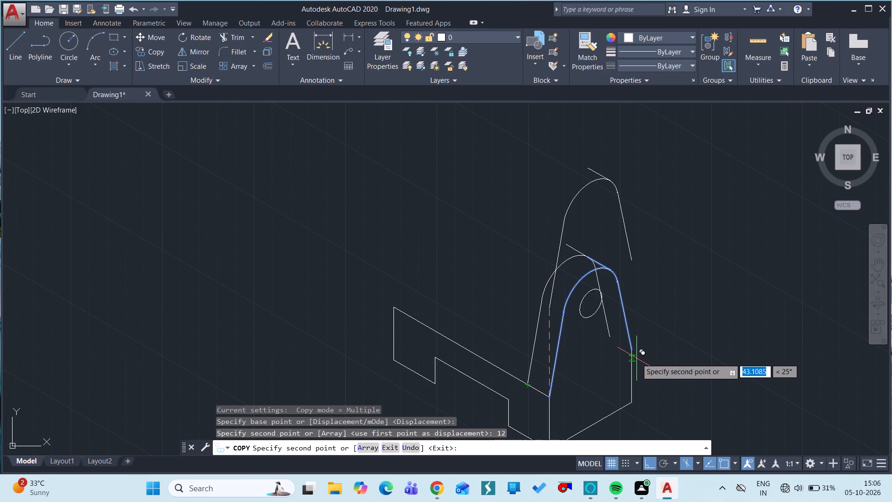
{"action": "key", "text": "Escape"}
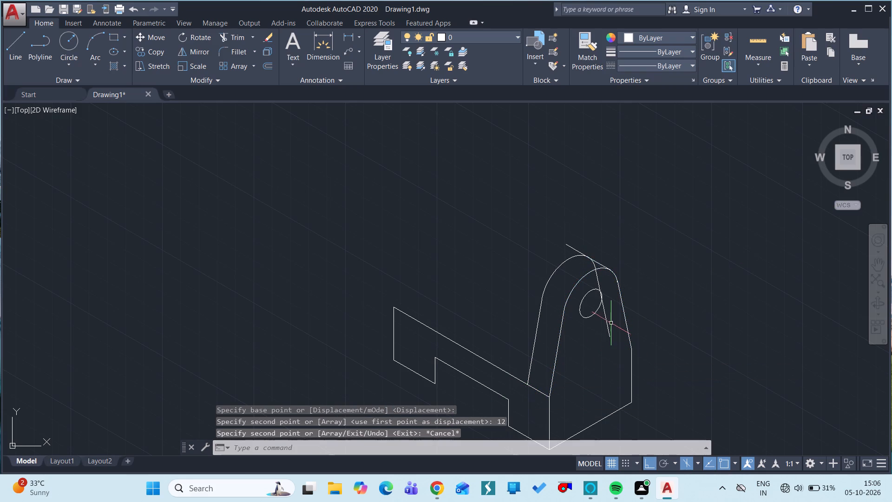
Erase the copied right slanted side line that crosses the hole.
{"action": "left_click", "coordinate": [607, 324]}
{"action": "type", "text": "e"}
{"action": "key", "text": "space"}
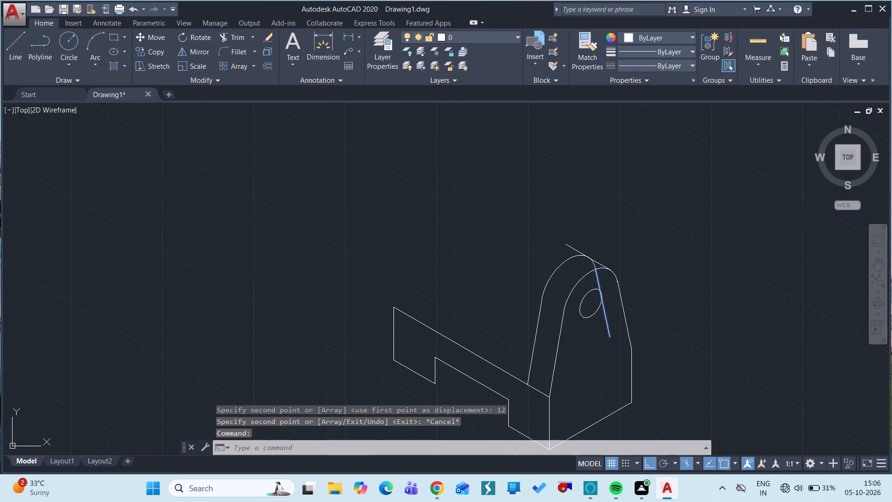
Trim the rear arc's tail below the 150° tangent edge and the tangent edge's overhang beyond the rear arc.
{"action": "scroll", "coordinate": [590, 266], "scroll_direction": "up", "scroll_amount": 4, "text": "ctrl"}
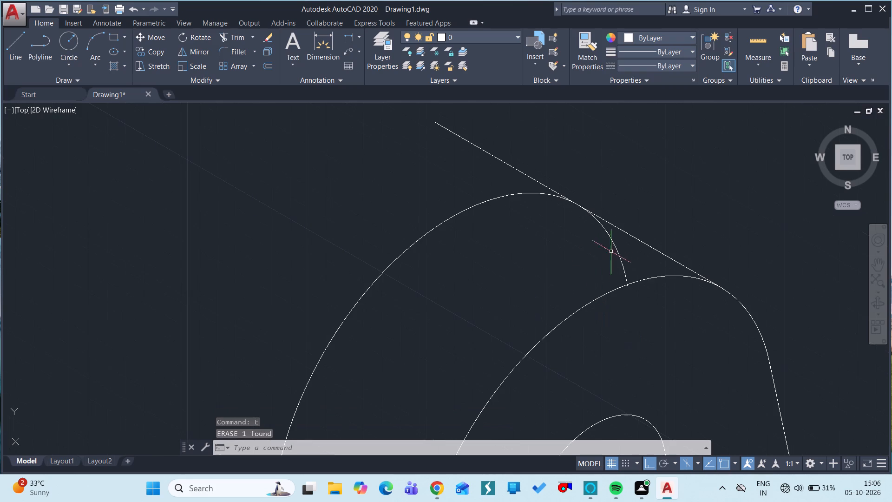
{"action": "left_click", "coordinate": [616, 246]}
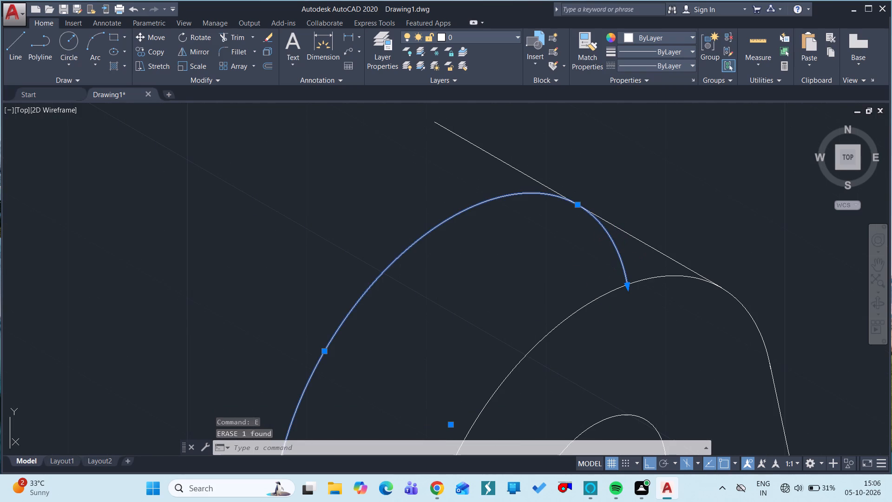
{"action": "key", "text": "Escape"}
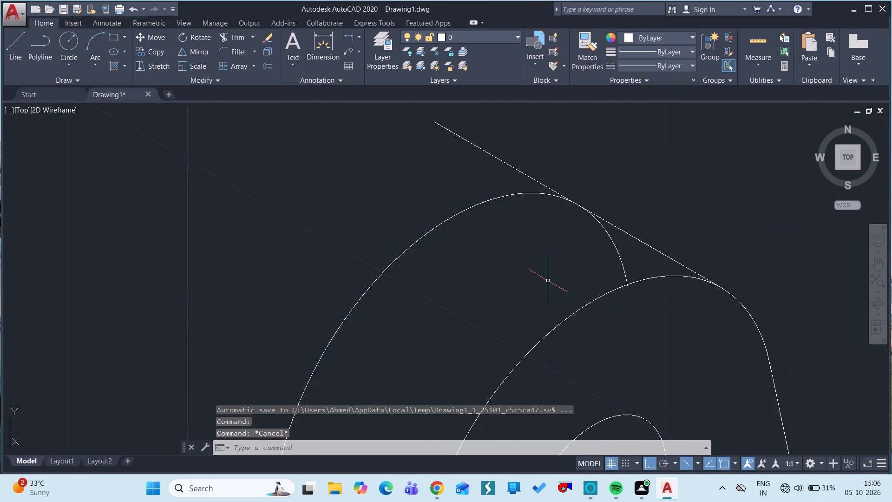
{"action": "type", "text": "tr"}
{"action": "key", "text": "space"}
{"action": "key", "text": "space"}
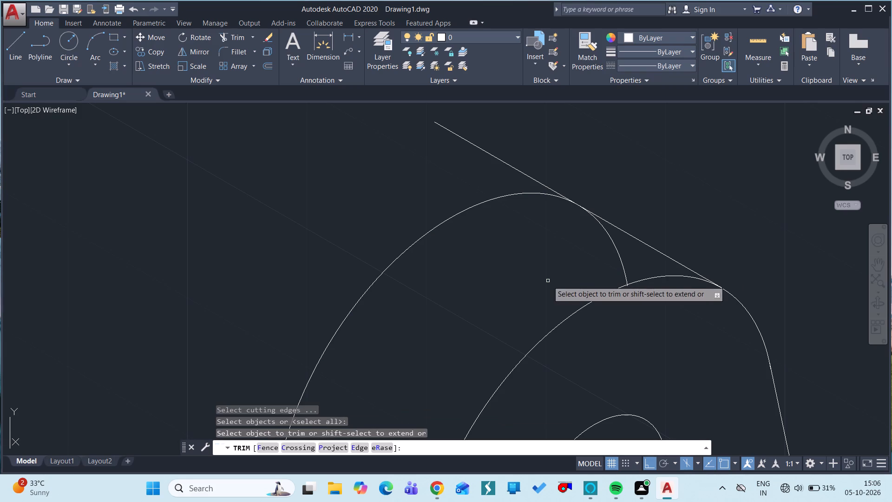
{"action": "left_click", "coordinate": [613, 244]}
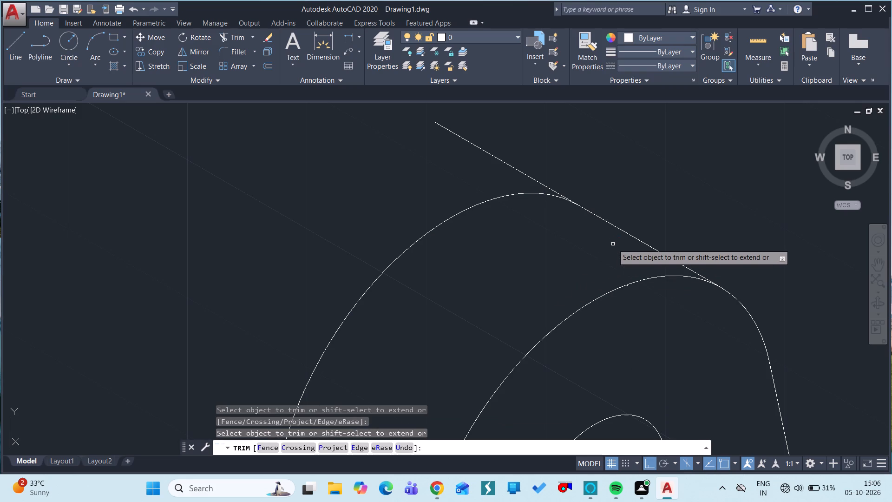
{"action": "left_click", "coordinate": [544, 184]}
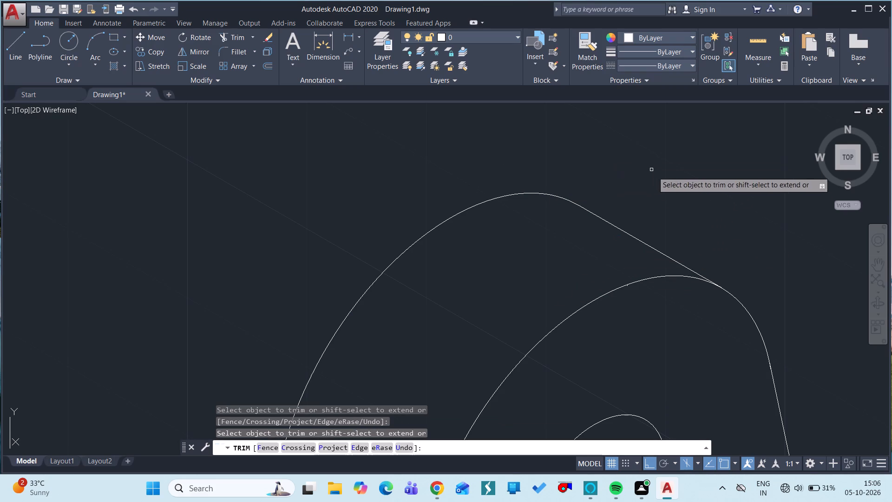
{"action": "scroll", "coordinate": [606, 179], "scroll_direction": "down", "scroll_amount": 4, "text": "ctrl"}
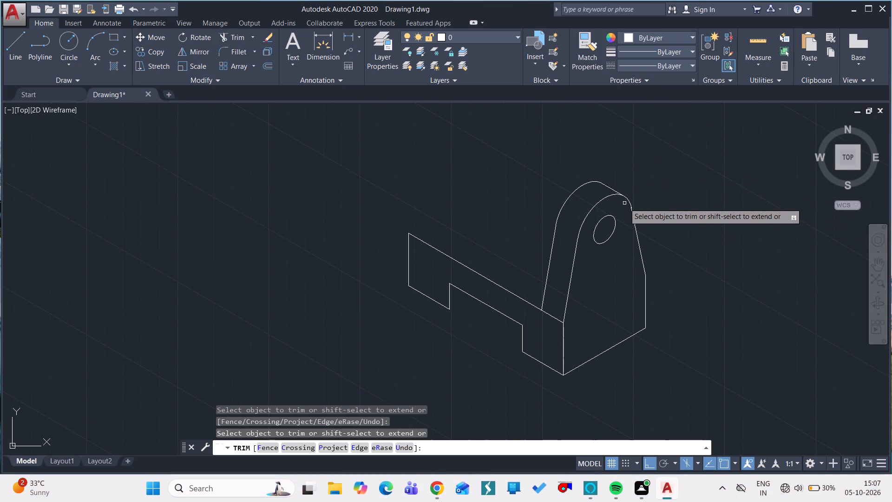
{"action": "key", "text": "Escape"}
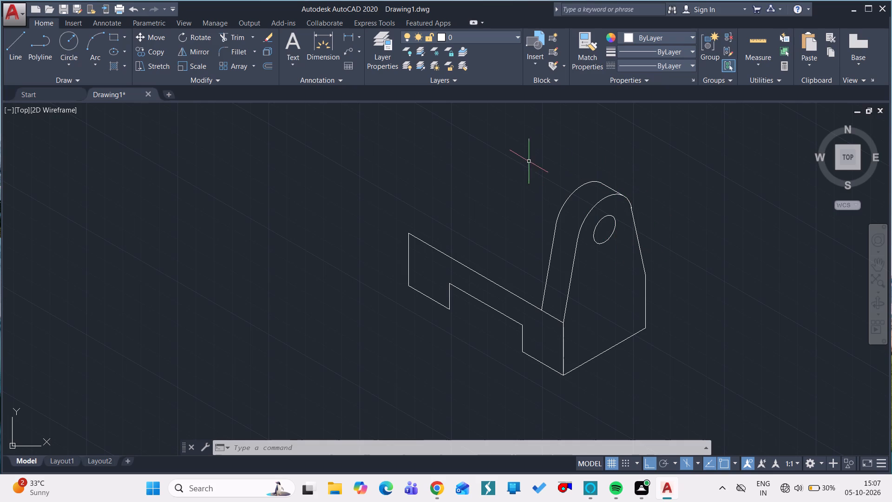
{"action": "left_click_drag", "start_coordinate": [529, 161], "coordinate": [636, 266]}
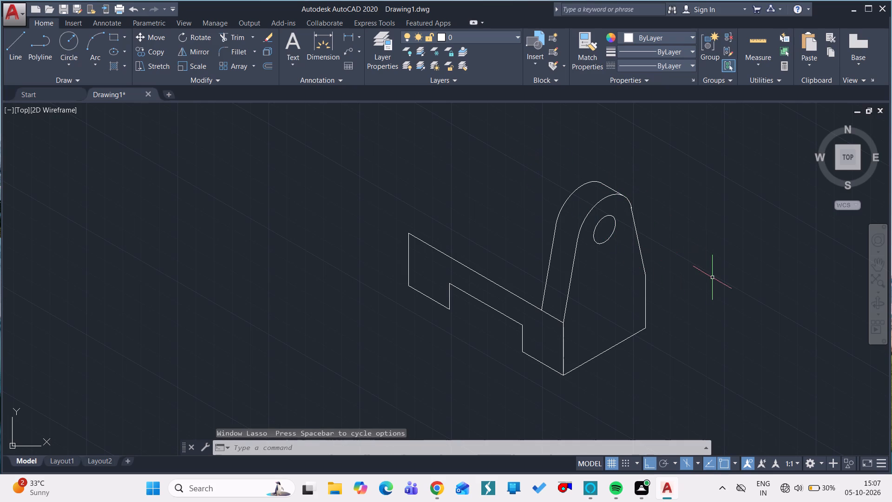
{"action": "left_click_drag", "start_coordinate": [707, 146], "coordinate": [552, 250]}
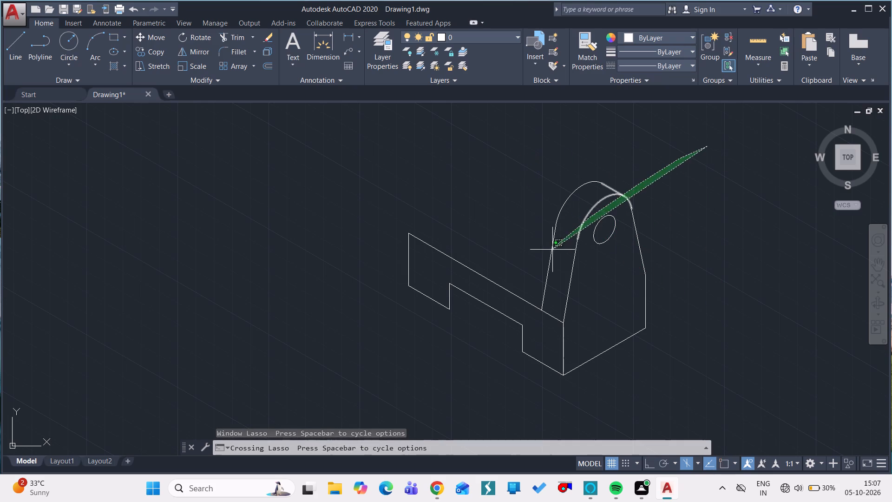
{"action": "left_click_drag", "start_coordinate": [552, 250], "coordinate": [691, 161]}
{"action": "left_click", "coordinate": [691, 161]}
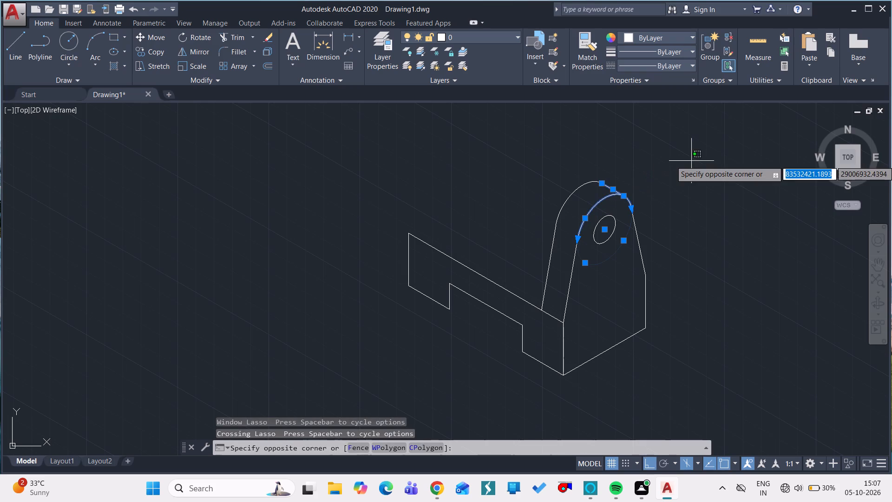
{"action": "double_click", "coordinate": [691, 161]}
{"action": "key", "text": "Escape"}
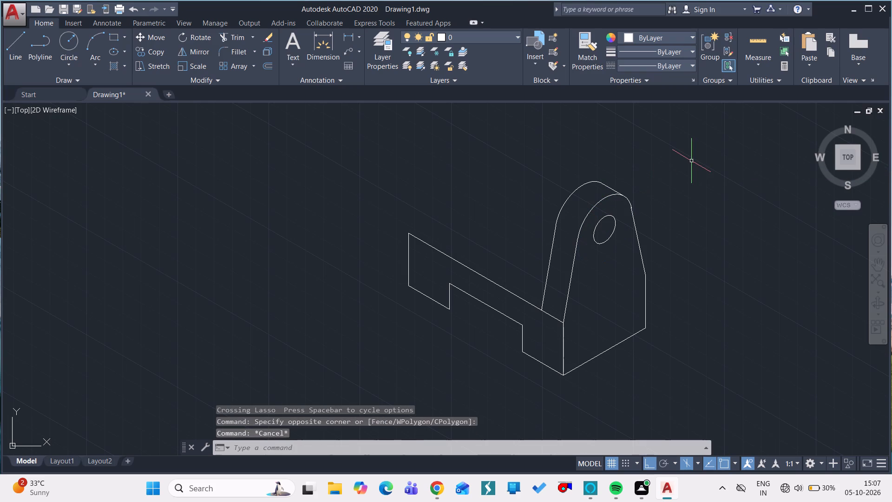
Copy the complete near support with its hole, from its rear slanted side's lower end to the far top corner of the notched base face.
{"action": "left_click", "coordinate": [696, 138]}
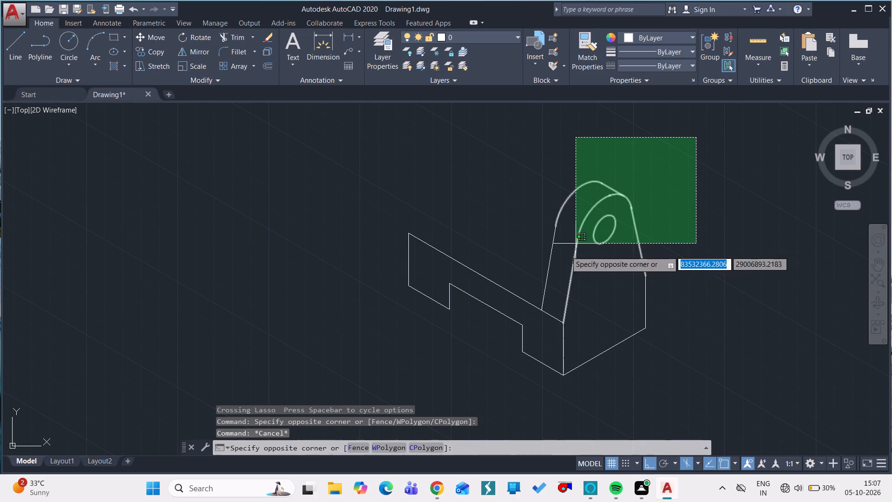
{"action": "left_click", "coordinate": [538, 260]}
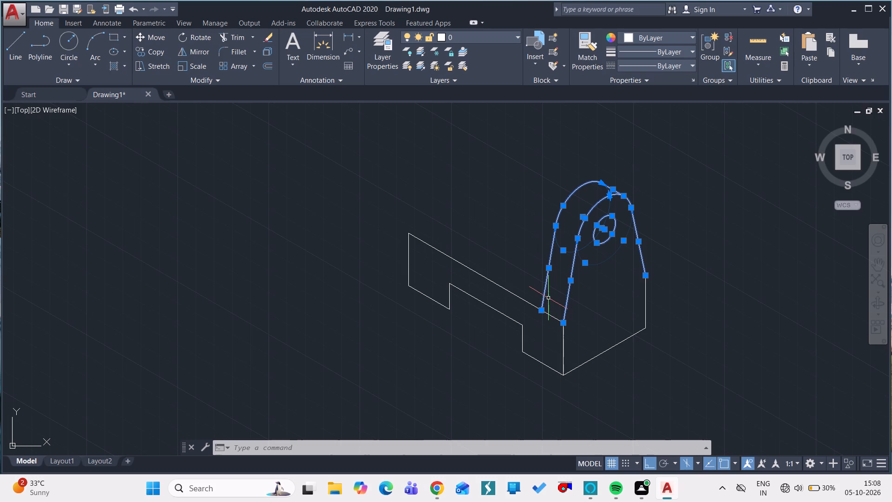
{"action": "type", "text": "co"}
{"action": "key", "text": "space"}
{"action": "left_click", "coordinate": [543, 310]}
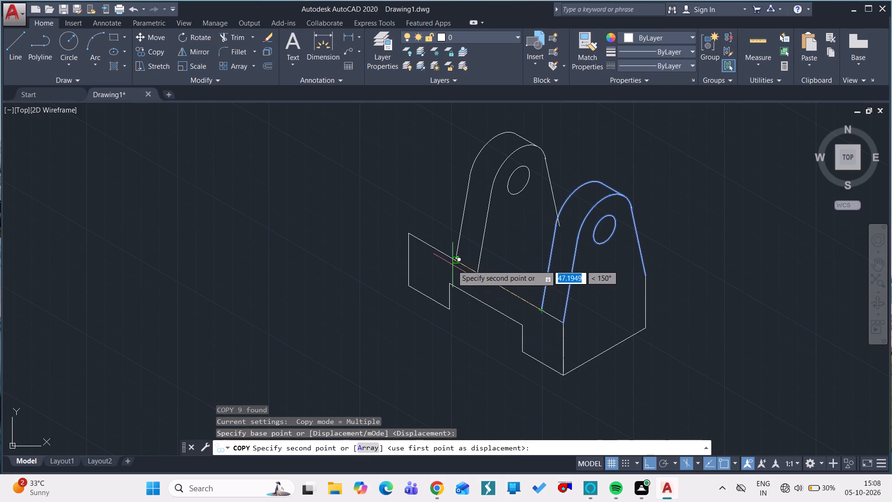
{"action": "left_click", "coordinate": [412, 236]}
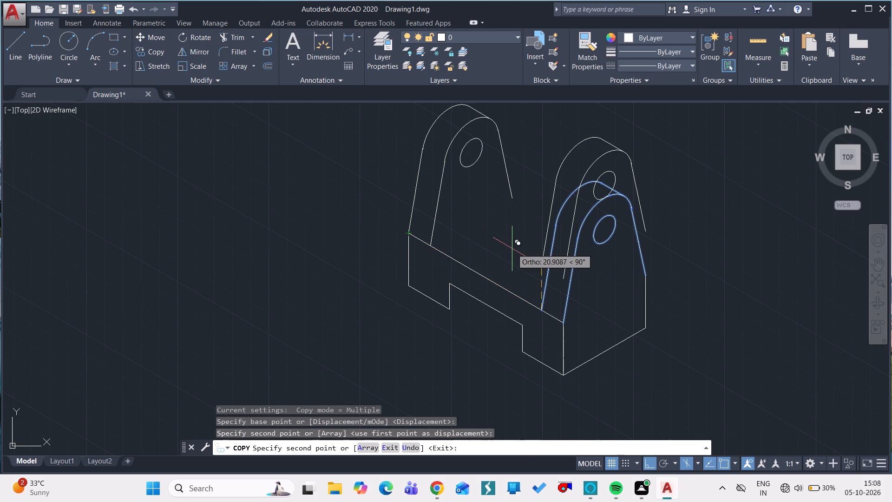
{"action": "key", "text": "Escape"}
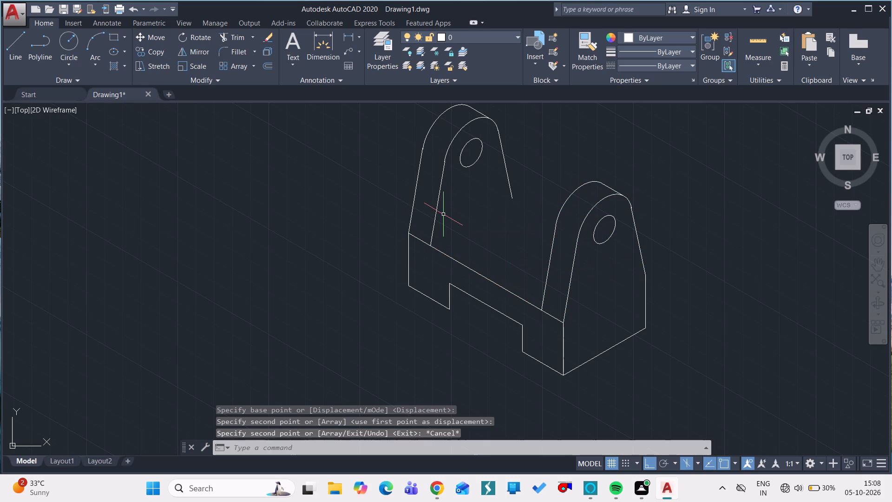
Draw the copied support's bottom edge on the right isoplane, and continue on the left isoplane with the base's rear top edge past the near support's outline.
{"action": "type", "text": "l"}
{"action": "key", "text": "space"}
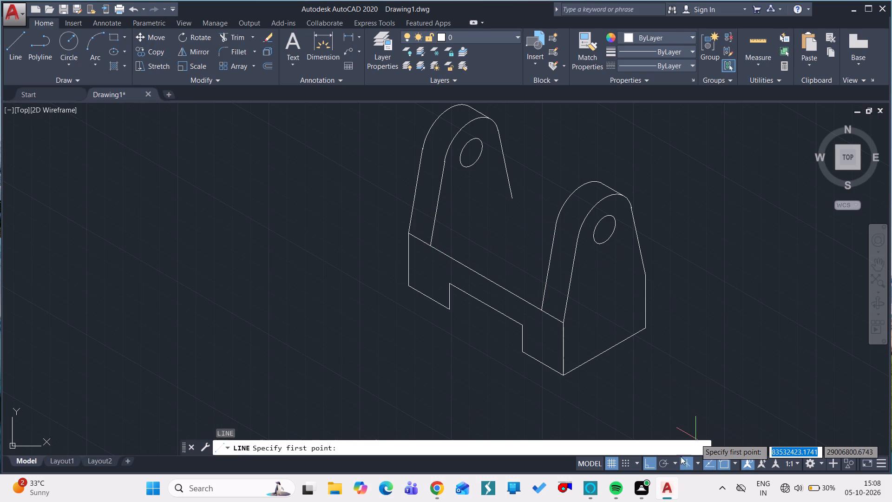
{"action": "left_click", "coordinate": [700, 461]}
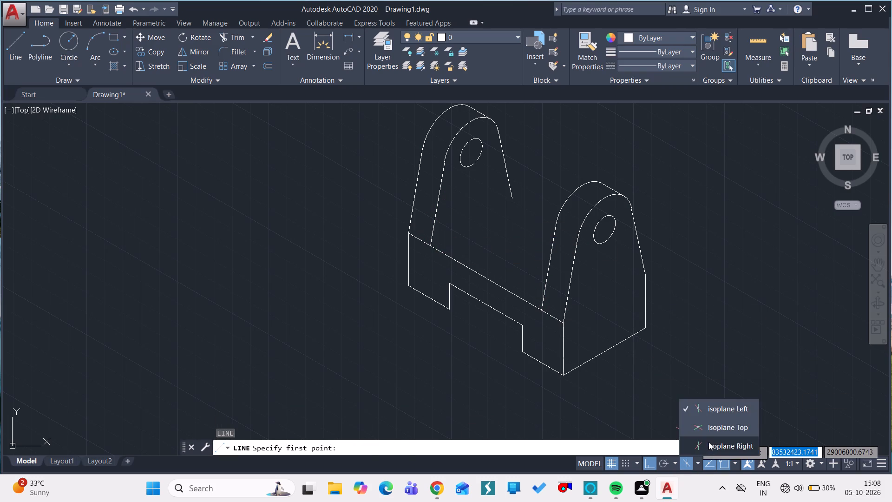
{"action": "left_click", "coordinate": [709, 441]}
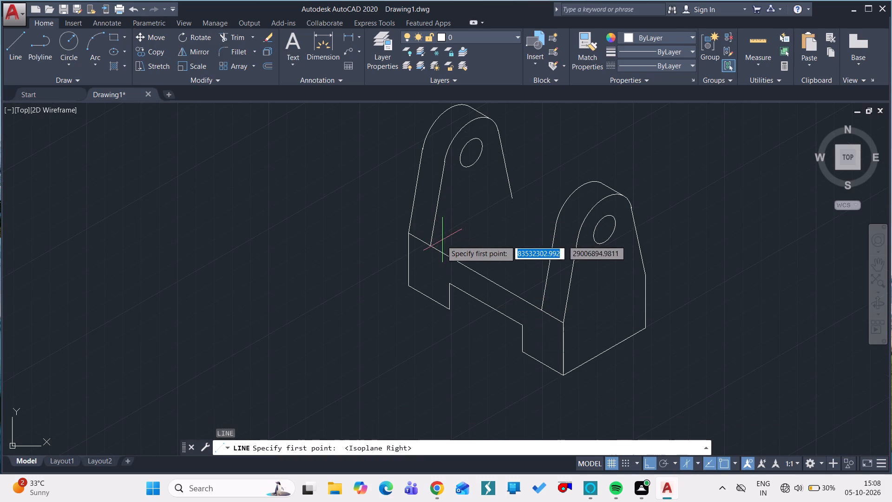
{"action": "left_click_drag", "start_coordinate": [432, 243], "coordinate": [513, 200]}
{"action": "left_click", "coordinate": [513, 200]}
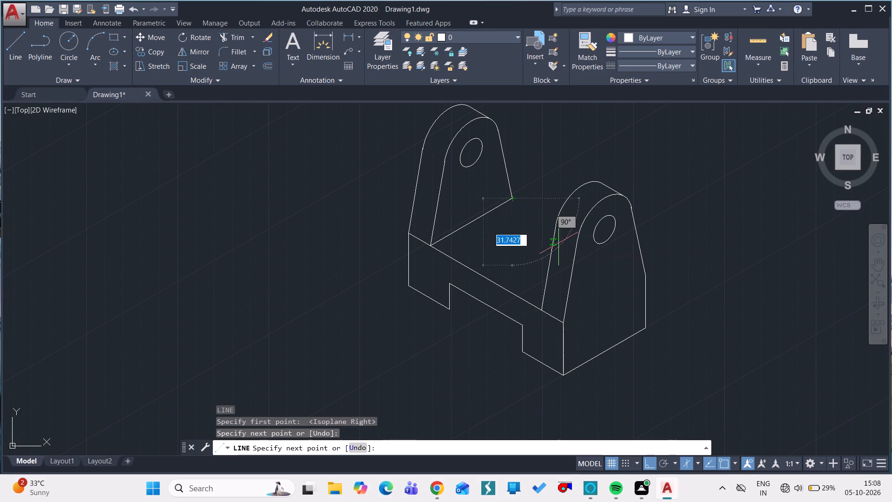
{"action": "left_click", "coordinate": [698, 463]}
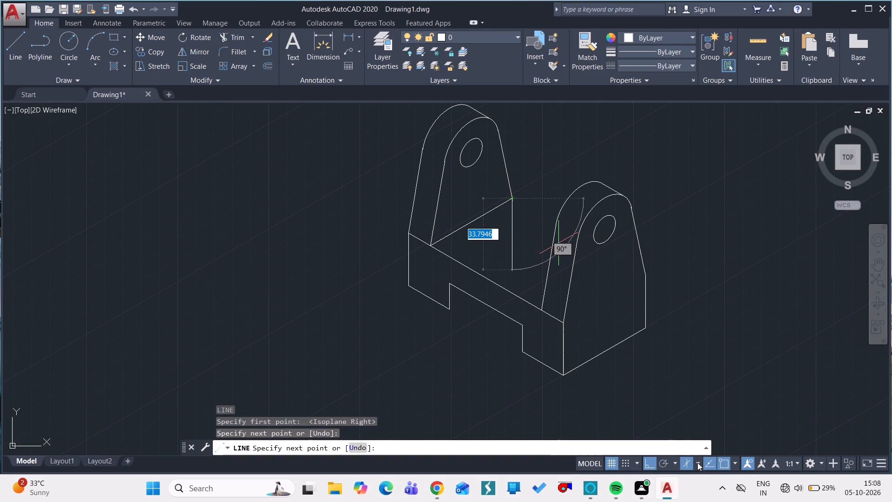
{"action": "left_click", "coordinate": [717, 411]}
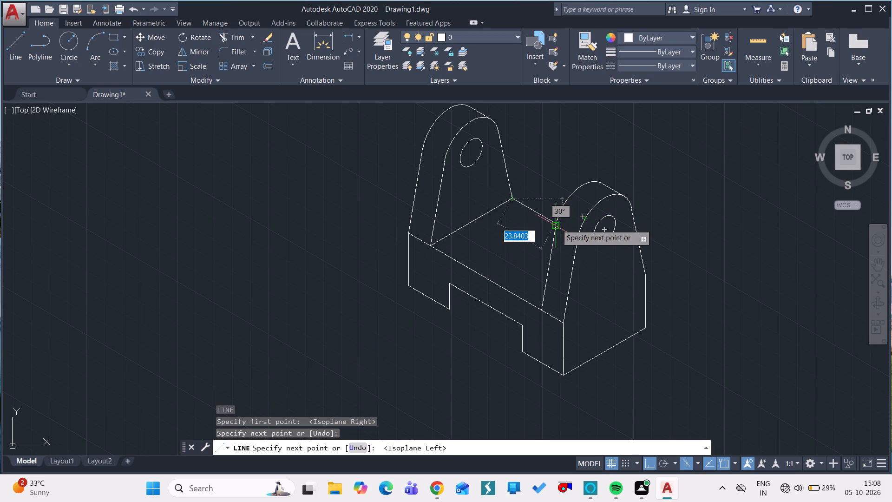
{"action": "scroll", "coordinate": [556, 224], "scroll_direction": "up", "scroll_amount": 3, "text": "ctrl"}
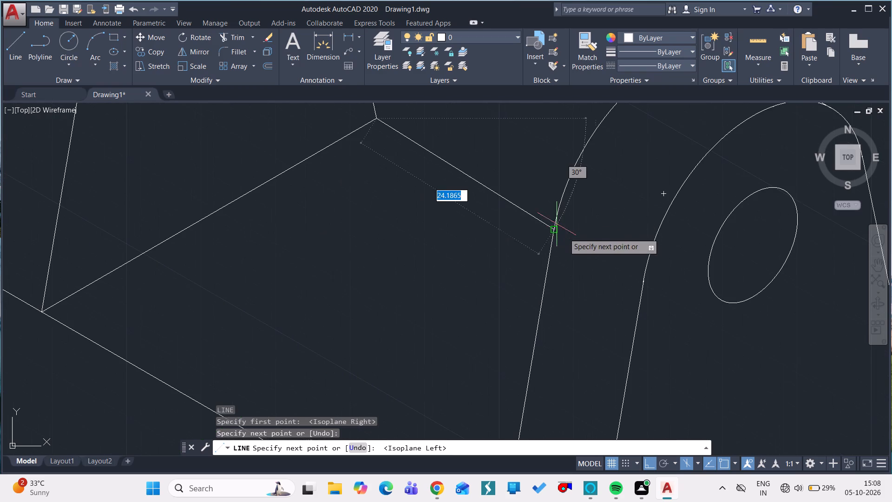
{"action": "left_click", "coordinate": [611, 277]}
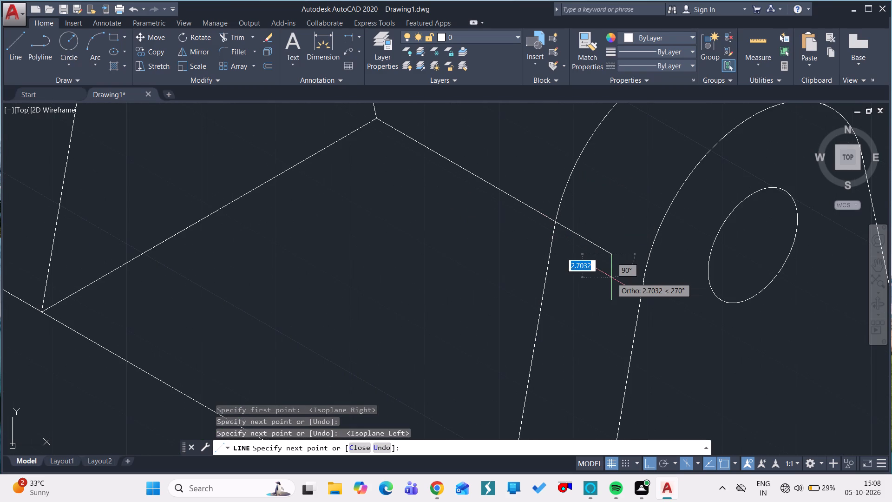
{"action": "key", "text": "Escape"}
Trim the base's rear top edge where it overhangs inside the near support's outline.
{"action": "type", "text": "tr"}
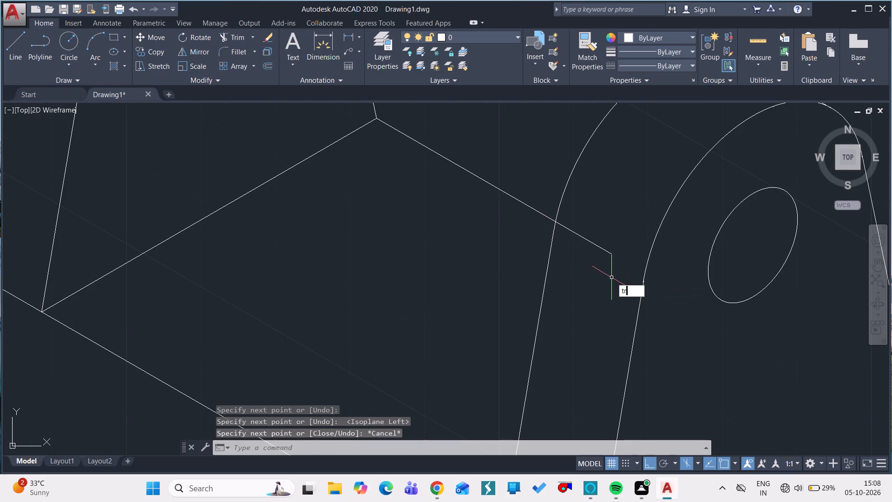
{"action": "key", "text": "space"}
{"action": "key", "text": "space"}
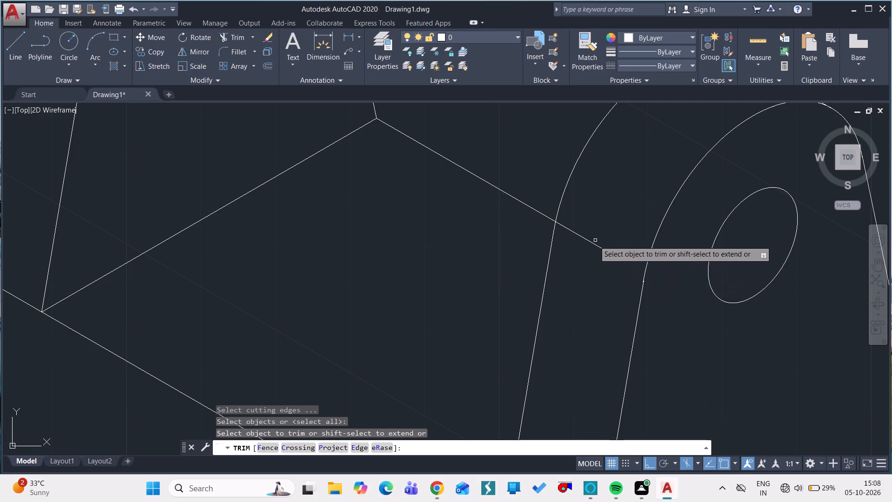
{"action": "left_click", "coordinate": [586, 243]}
{"action": "left_click", "coordinate": [597, 229]}
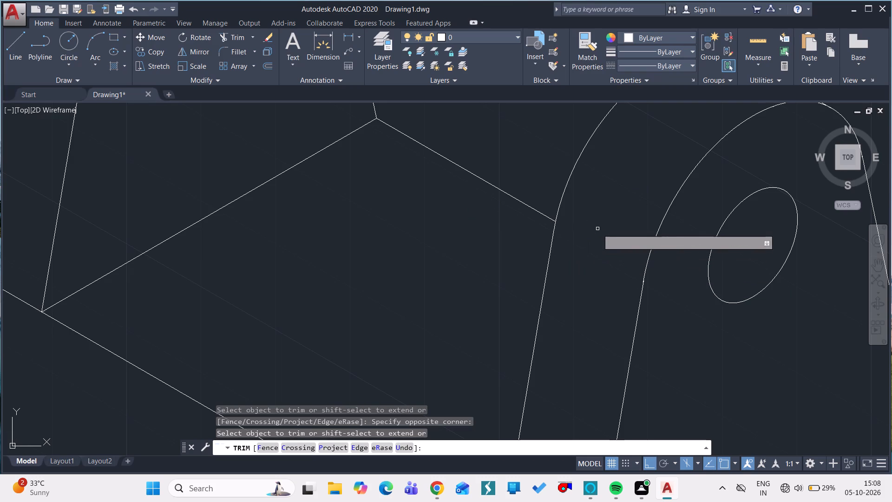
{"action": "scroll", "coordinate": [626, 226], "scroll_direction": "down", "scroll_amount": 3, "text": "ctrl"}
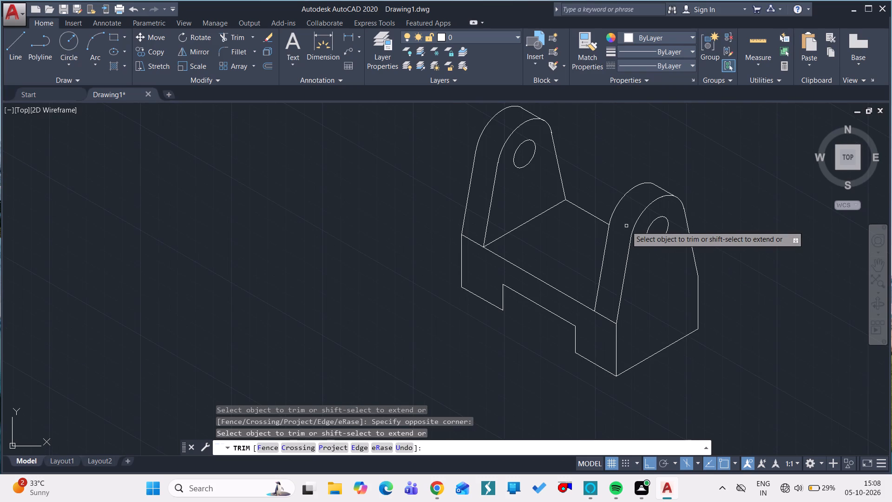
{"action": "key", "text": "Escape"}
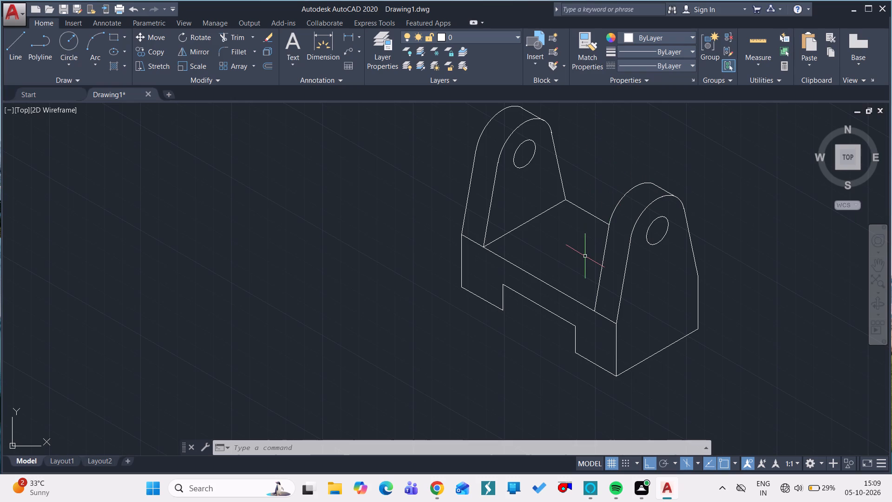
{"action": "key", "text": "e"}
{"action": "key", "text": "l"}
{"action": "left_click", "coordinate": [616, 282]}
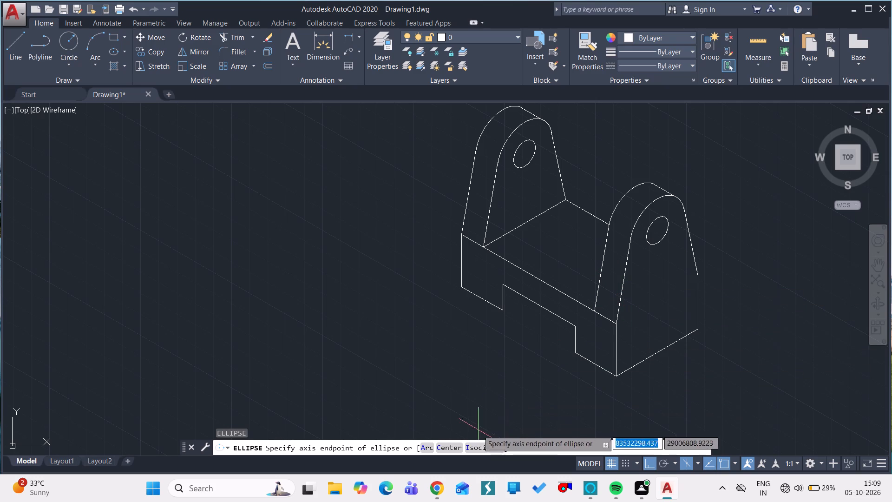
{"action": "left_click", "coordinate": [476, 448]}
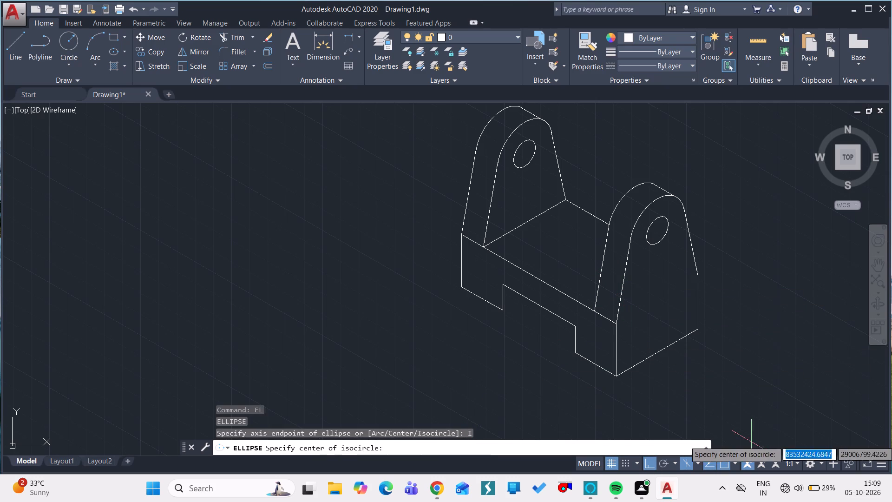
Switch to the top isoplane and leave the isocircle command.
{"action": "left_click", "coordinate": [695, 466]}
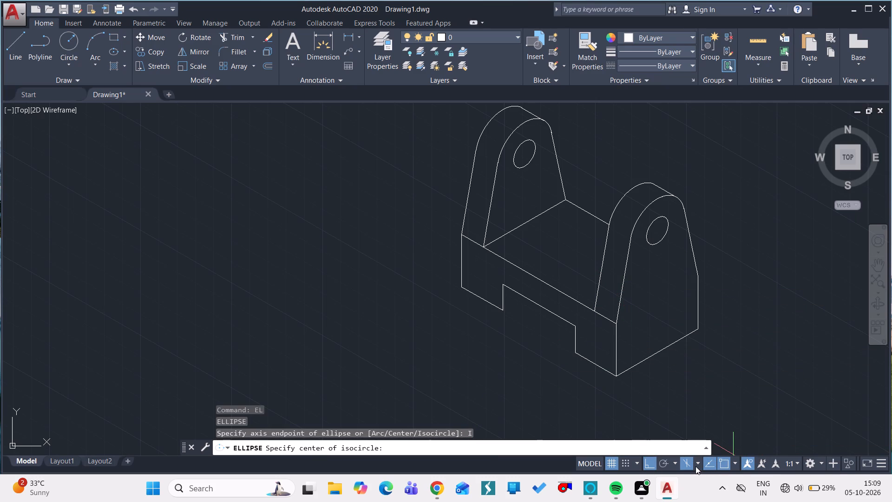
{"action": "left_click", "coordinate": [715, 428]}
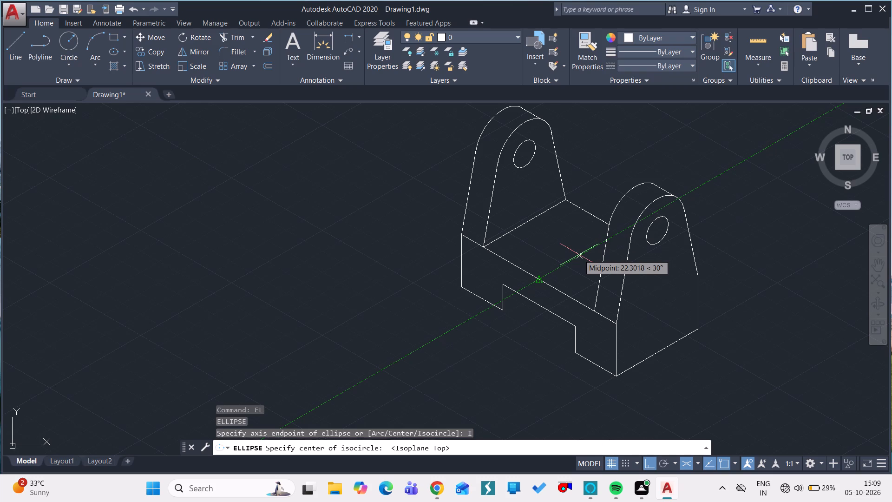
{"action": "key", "text": "Escape"}
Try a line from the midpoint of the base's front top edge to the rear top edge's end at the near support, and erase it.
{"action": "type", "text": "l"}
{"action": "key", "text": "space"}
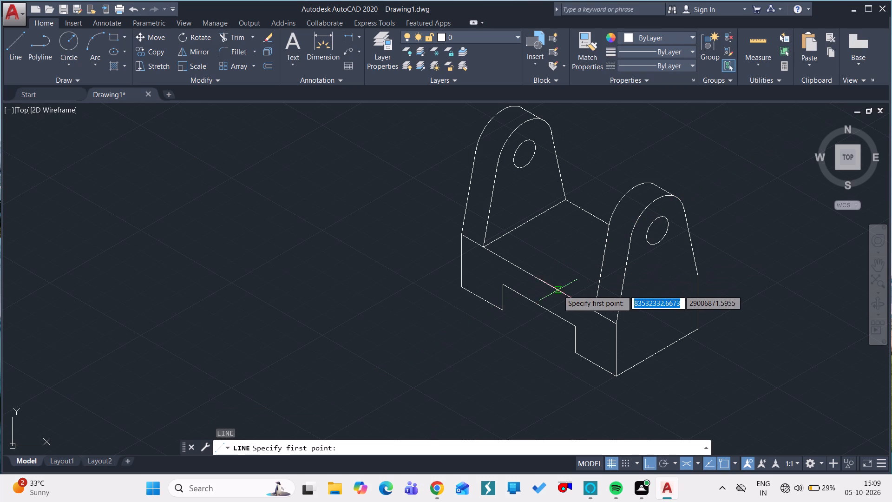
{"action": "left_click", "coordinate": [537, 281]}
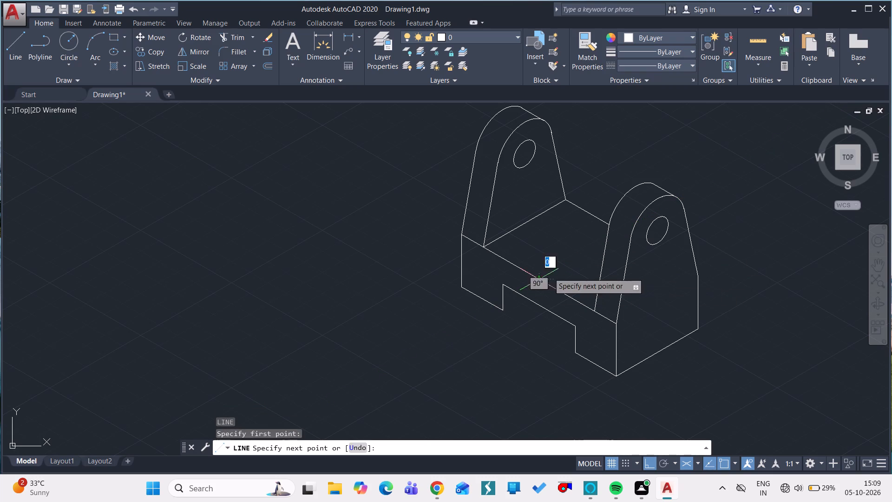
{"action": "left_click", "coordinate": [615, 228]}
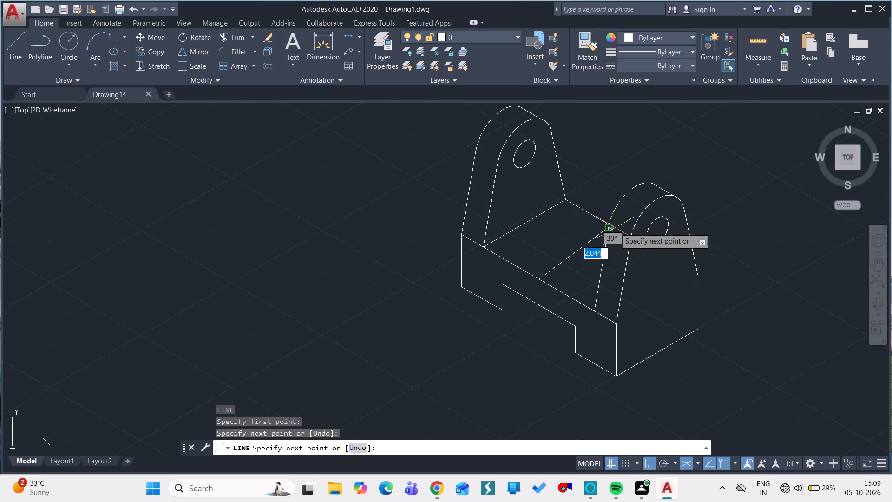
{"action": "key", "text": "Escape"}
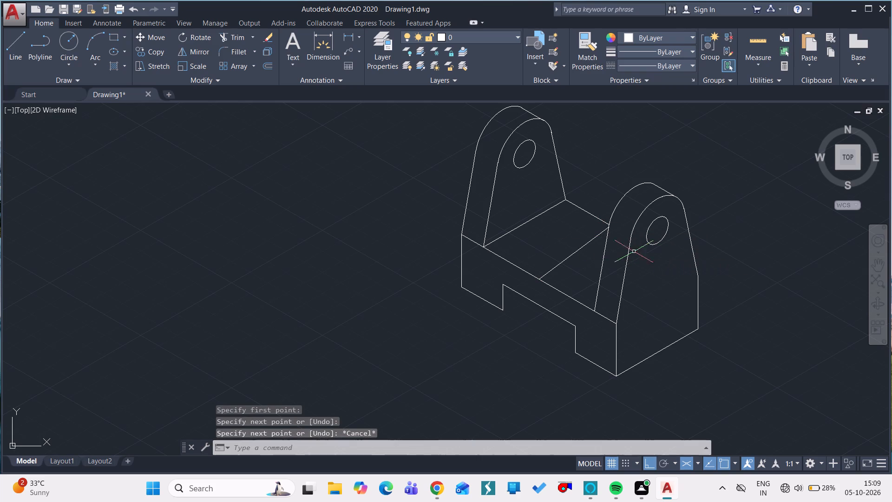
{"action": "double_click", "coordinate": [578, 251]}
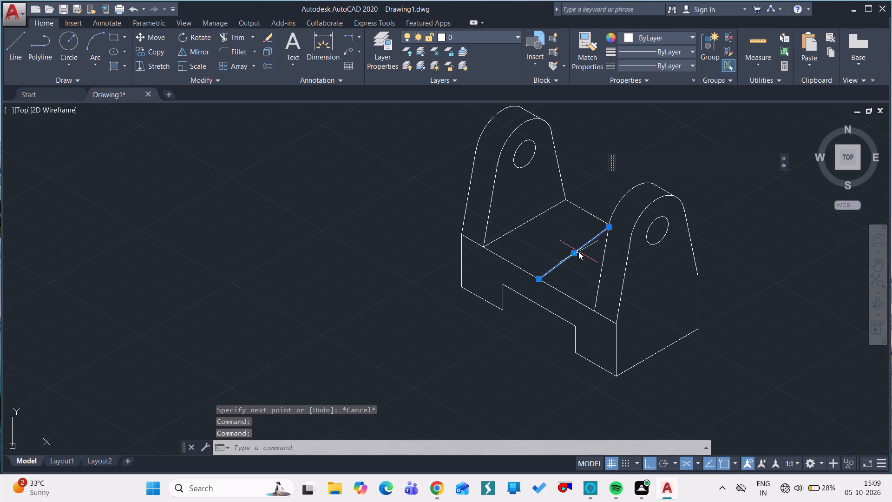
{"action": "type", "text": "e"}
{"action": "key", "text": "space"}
Draw a long 30° line from the midpoint of the base's front top edge, extending beyond the near support.
{"action": "type", "text": "l"}
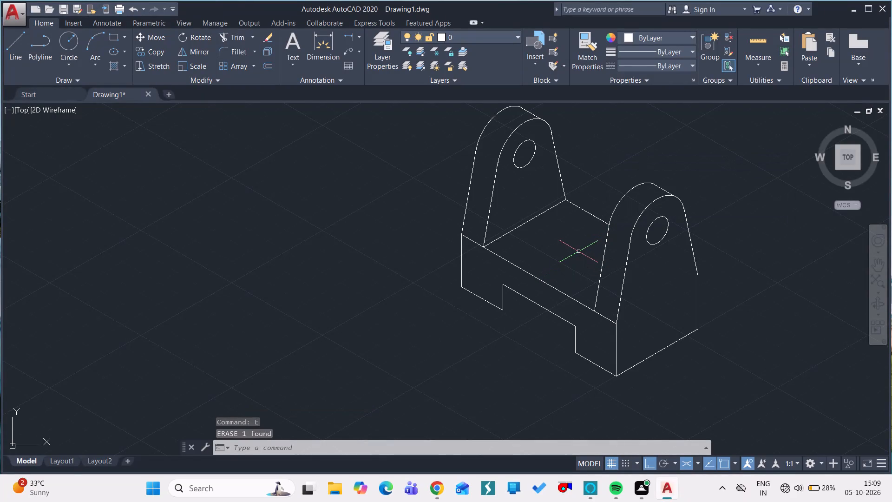
{"action": "key", "text": "space"}
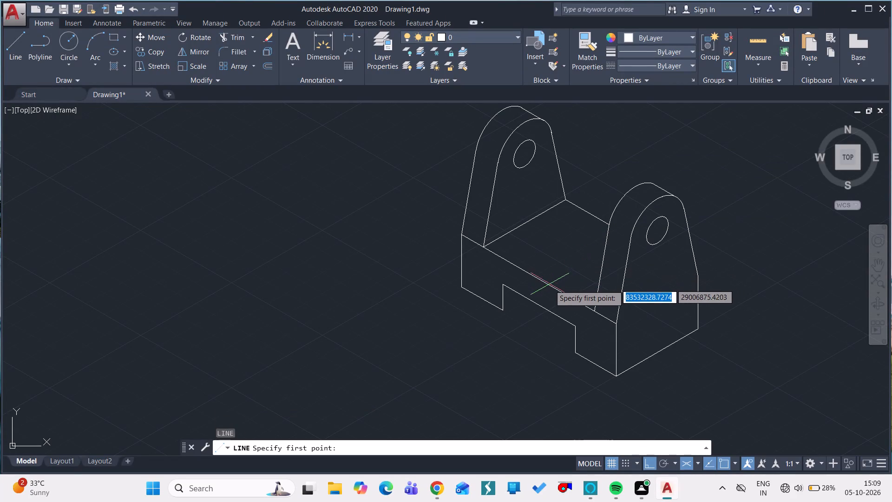
{"action": "left_click", "coordinate": [537, 280]}
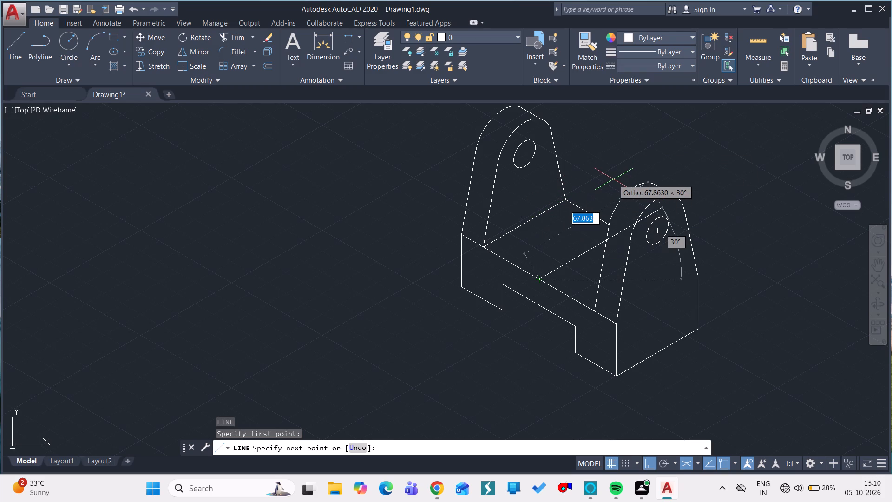
{"action": "left_click", "coordinate": [707, 139]}
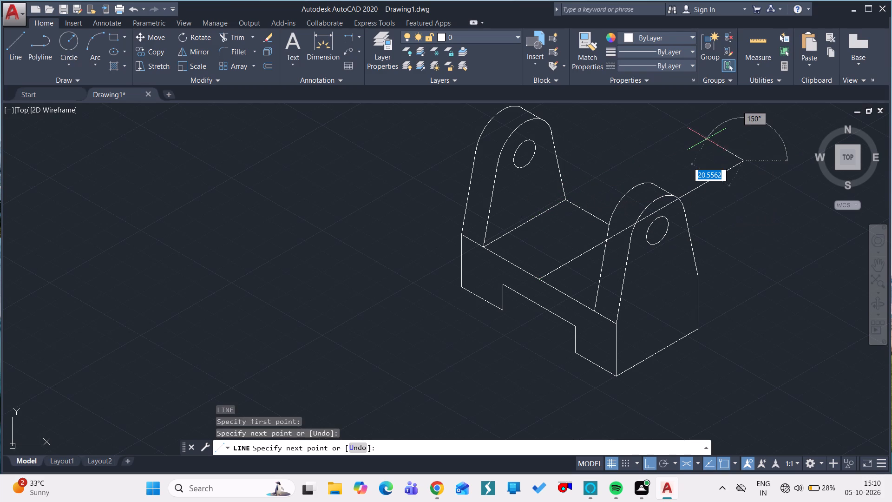
{"action": "key", "text": "Escape"}
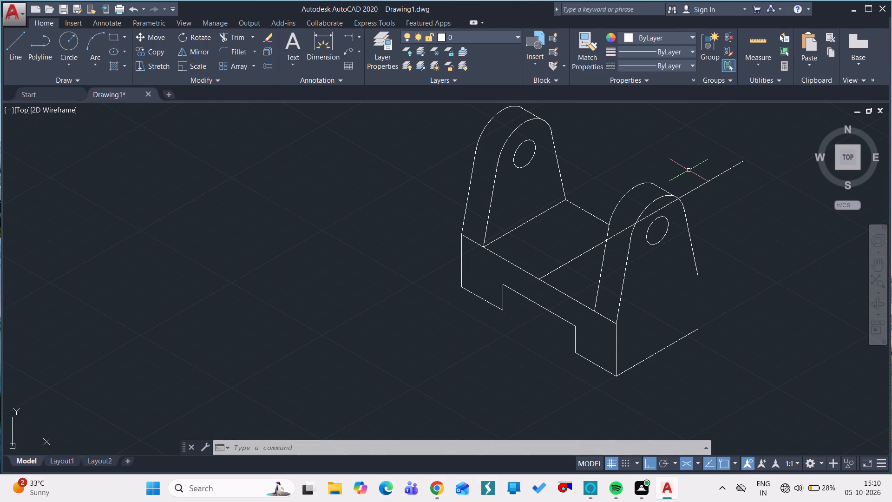
Erase the long 30° line running from the base's front top edge past the near support.
{"action": "left_click", "coordinate": [692, 188]}
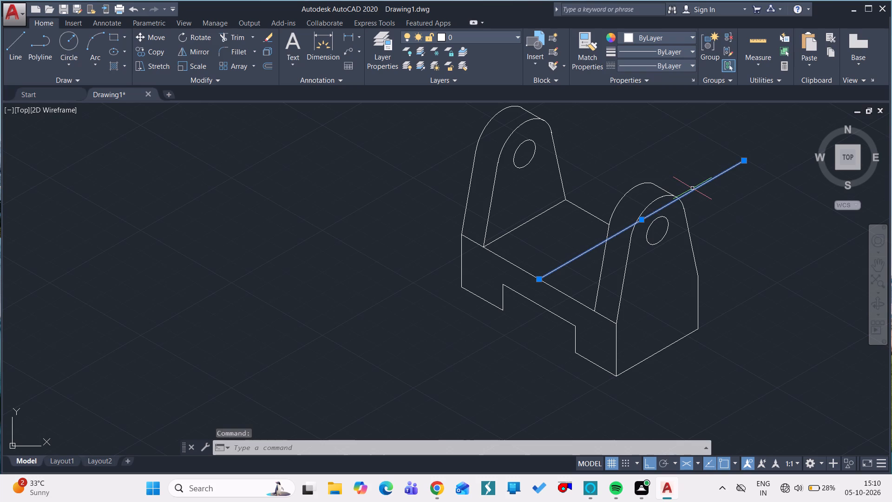
{"action": "type", "text": "e"}
{"action": "key", "text": "space"}
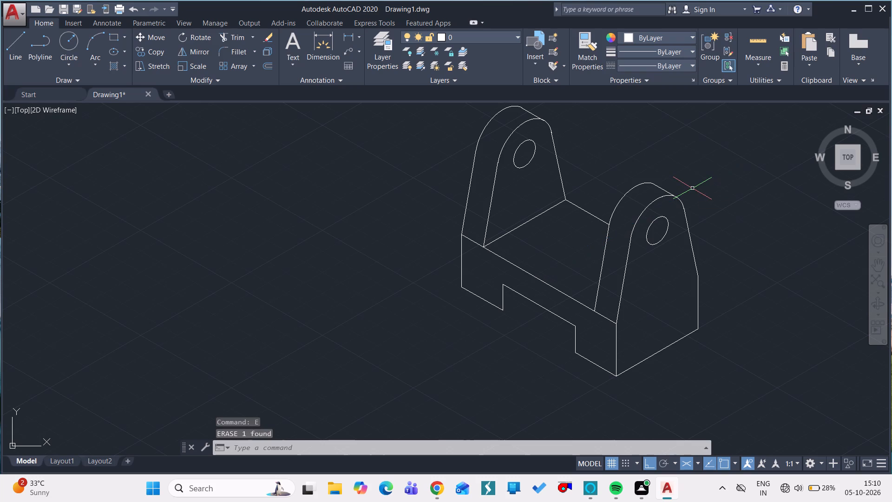
Draw a 45-unit construction line at 30° from the midpoint of the base's front top edge across the top face.
{"action": "key", "text": "l"}
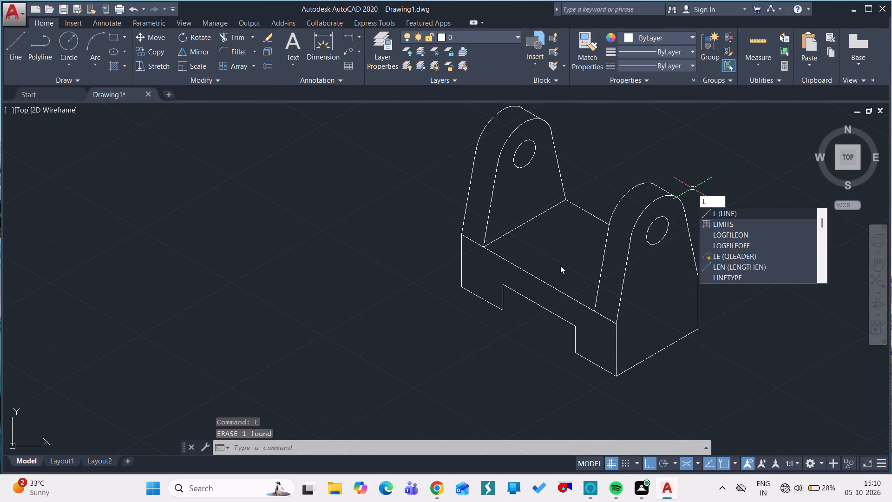
{"action": "key", "text": "space"}
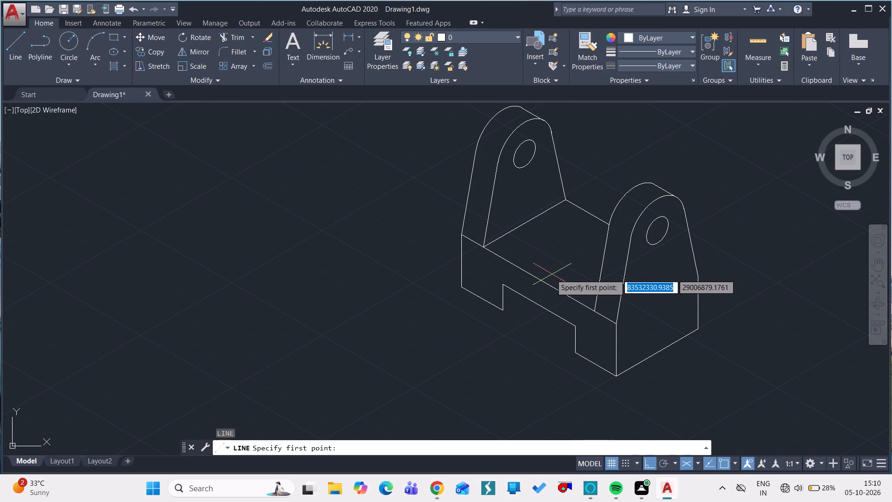
{"action": "left_click", "coordinate": [540, 280]}
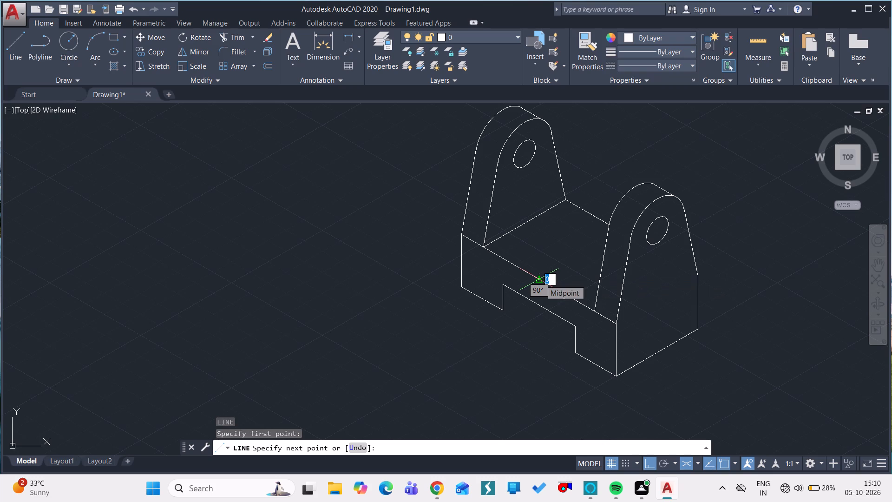
{"action": "left_click", "coordinate": [540, 280]}
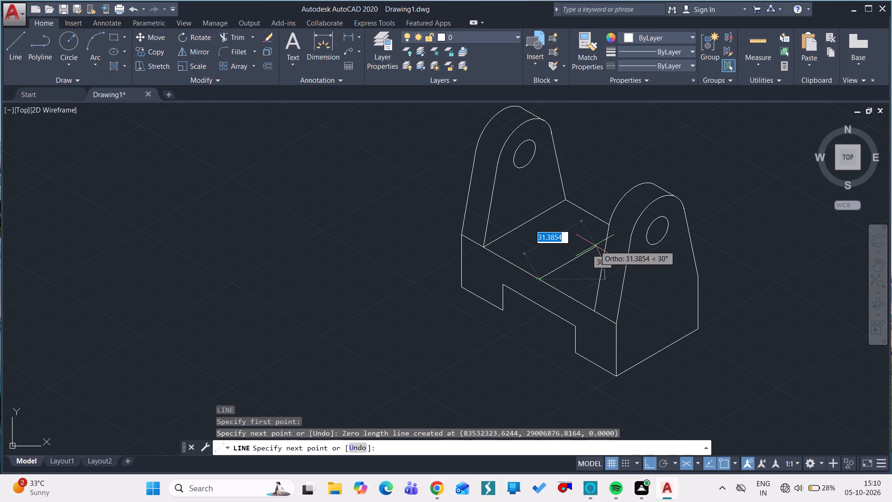
{"action": "type", "text": "45"}
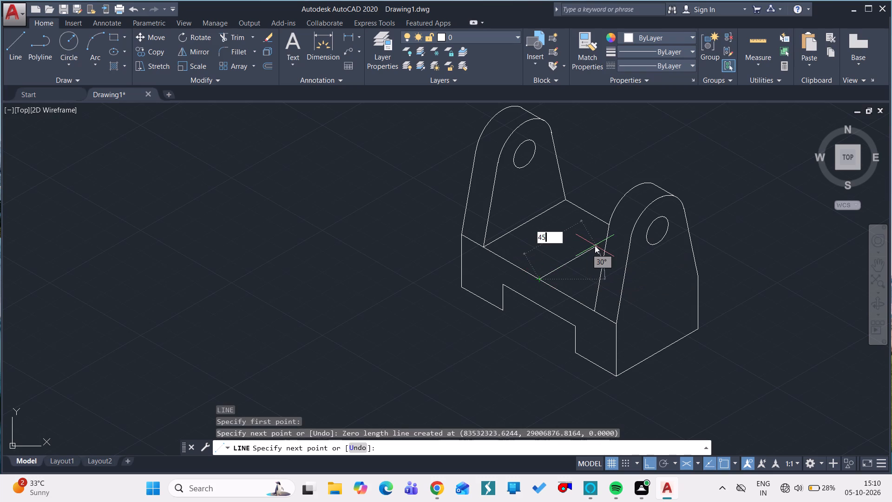
{"action": "key", "text": "space"}
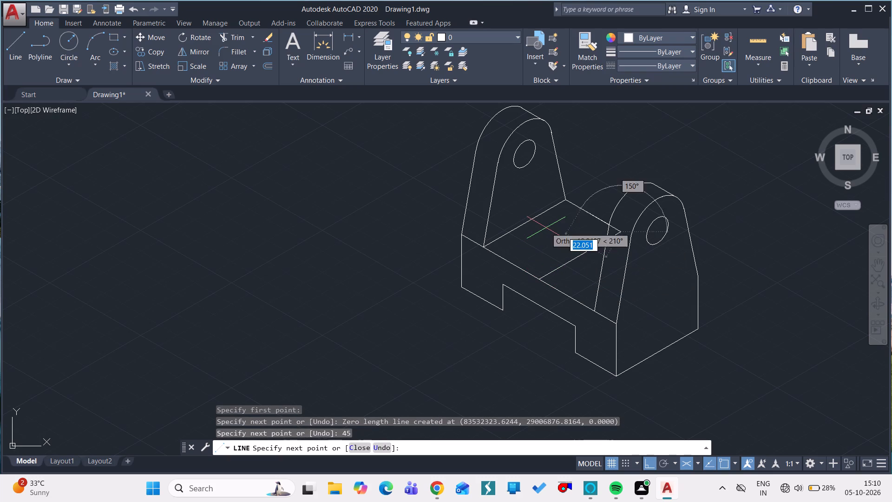
{"action": "key", "text": "Escape"}
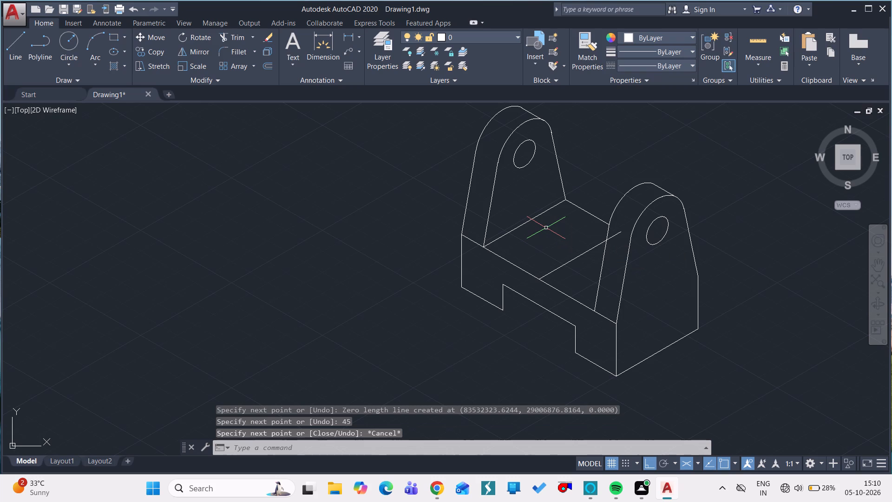
Draw an isocircle of radius 10 on the base's top face, centred on the midpoint of the construction line.
{"action": "type", "text": "el"}
{"action": "left_click", "coordinate": [579, 250]}
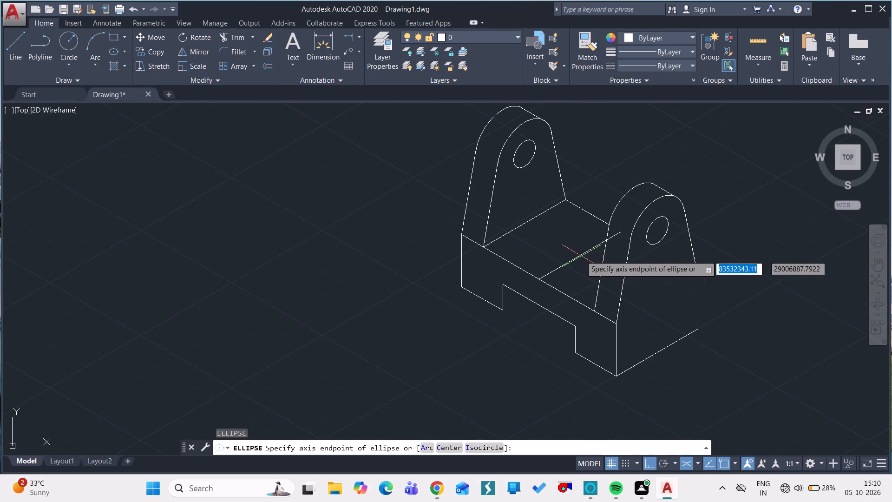
{"action": "left_click", "coordinate": [489, 446]}
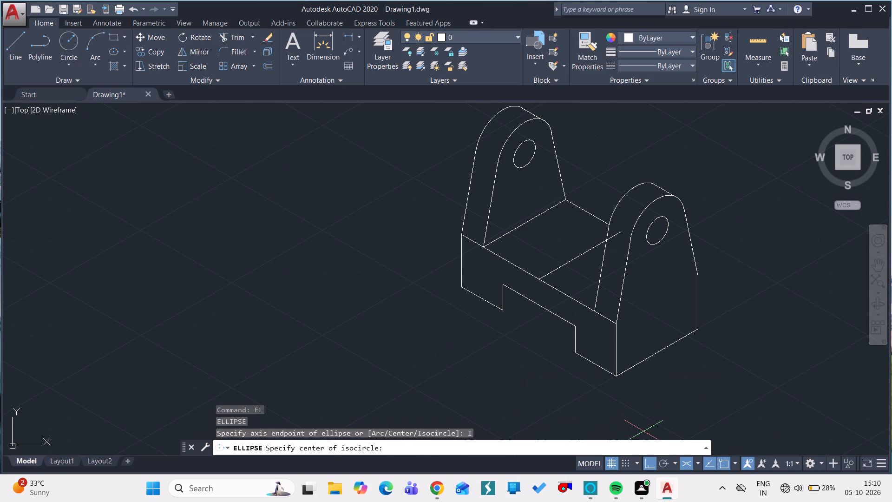
{"action": "left_click", "coordinate": [698, 465]}
{"action": "left_click", "coordinate": [698, 465]}
{"action": "left_click", "coordinate": [579, 257]}
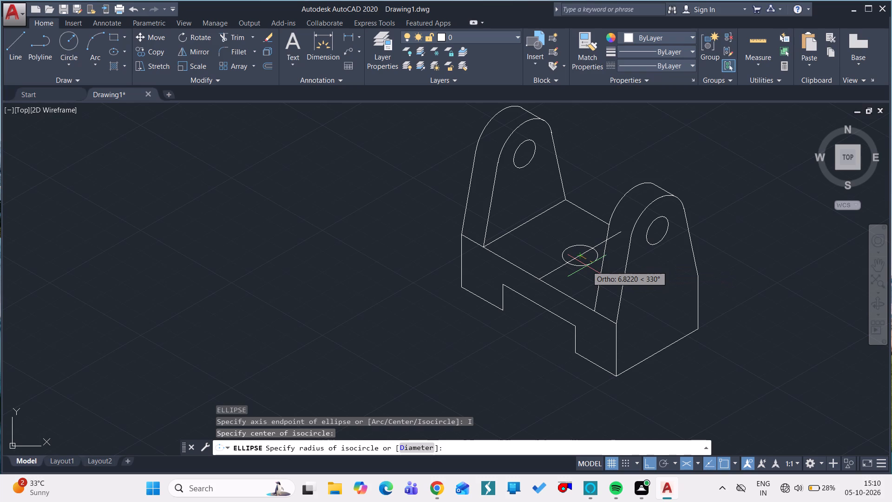
{"action": "type", "text": "10"}
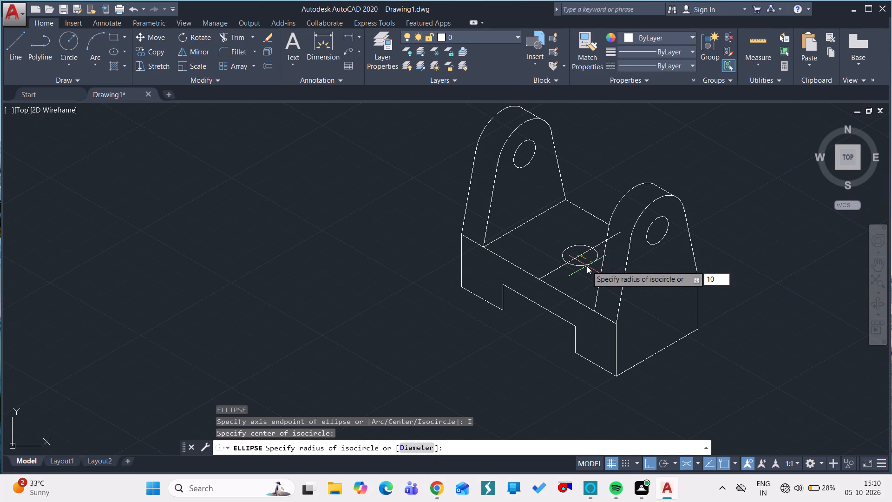
{"action": "key", "text": "space"}
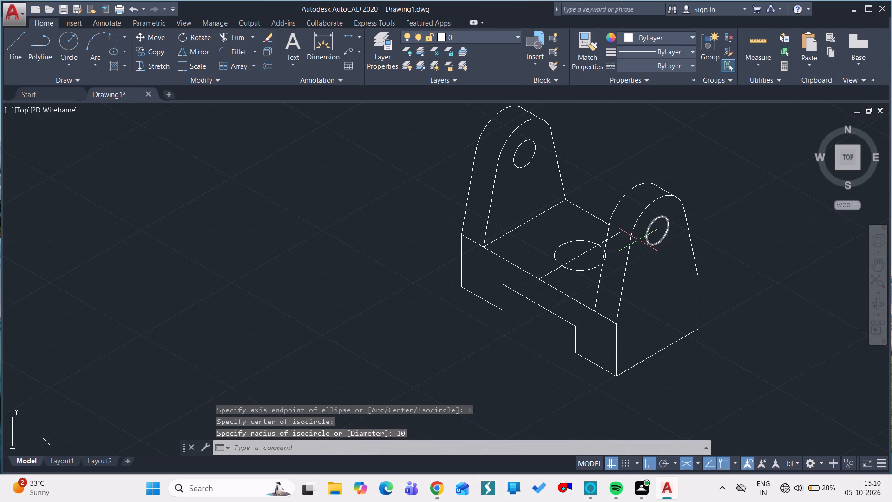
Erase the construction line passing through the isocircle.
{"action": "left_click", "coordinate": [588, 251]}
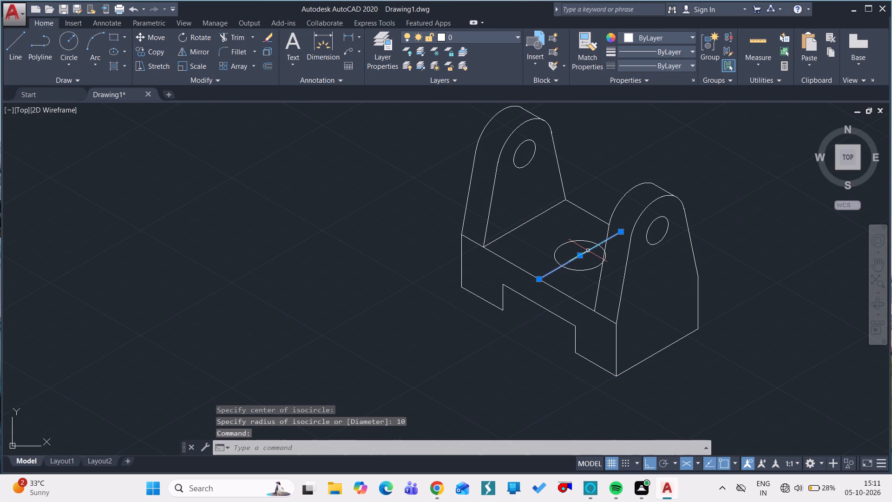
{"action": "type", "text": "e"}
{"action": "key", "text": "space"}
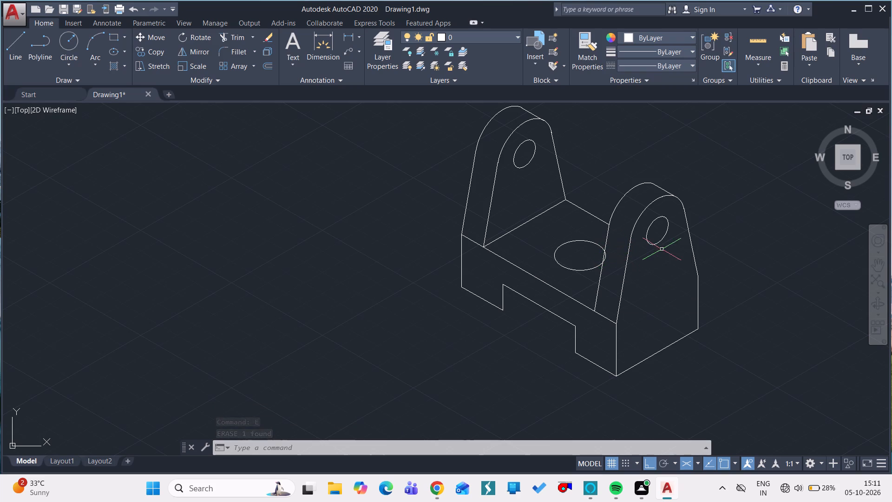
Trim the part of the isocircle that overlaps the near support's outline.
{"action": "scroll", "coordinate": [615, 238], "scroll_direction": "up", "scroll_amount": 3, "text": "ctrl"}
{"action": "scroll", "coordinate": [615, 238], "scroll_direction": "right", "scroll_amount": 2}
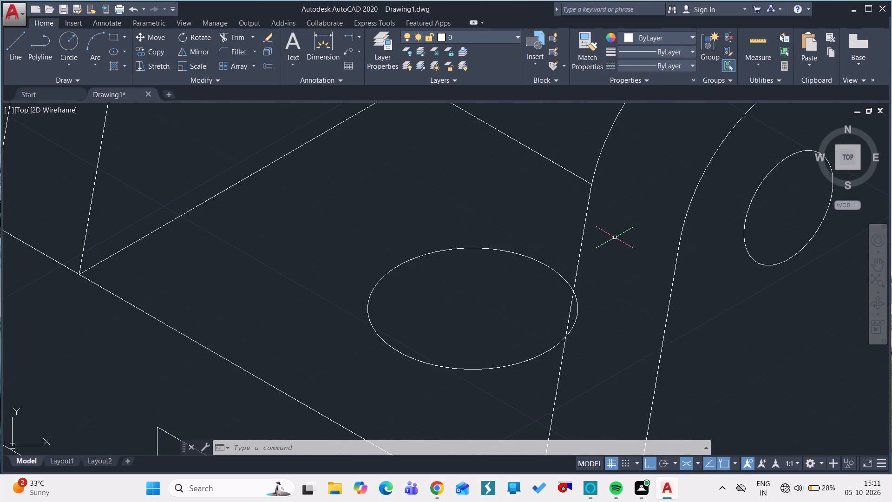
{"action": "type", "text": "tr"}
{"action": "key", "text": "space"}
{"action": "key", "text": "space"}
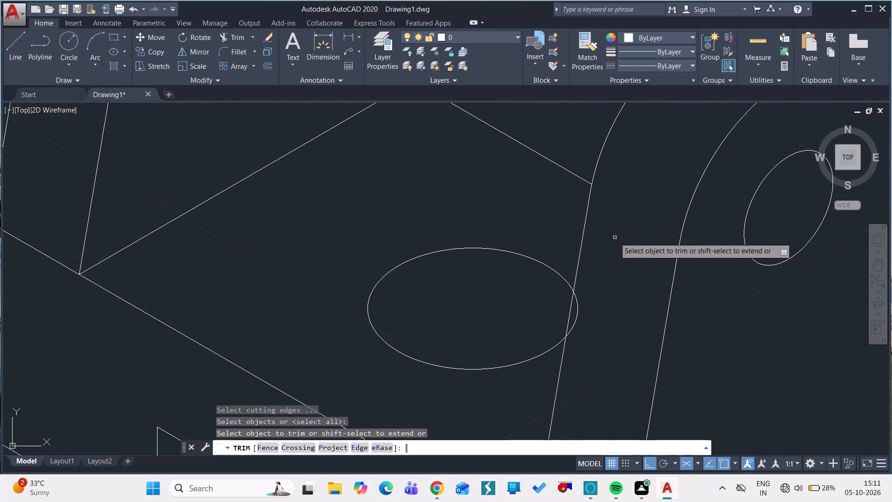
{"action": "left_click", "coordinate": [578, 315]}
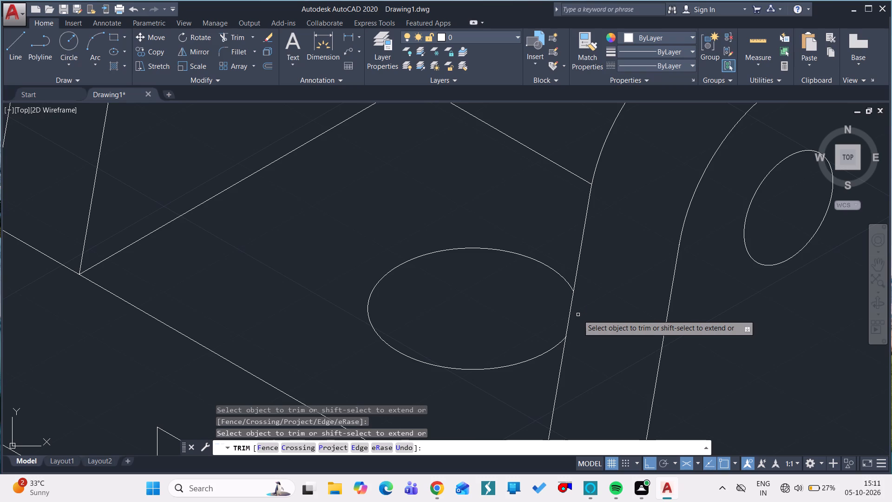
{"action": "scroll", "coordinate": [581, 268], "scroll_direction": "down", "scroll_amount": 3, "text": "ctrl"}
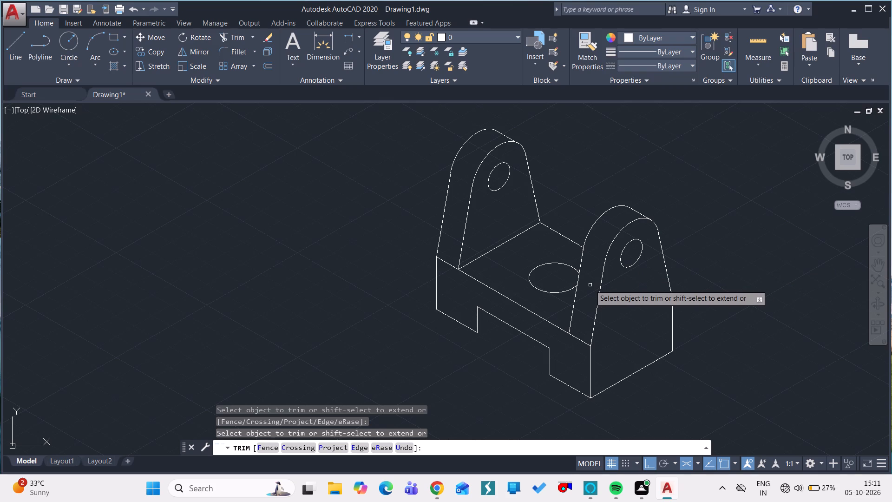
{"action": "key", "text": "Escape"}
On the right isoplane, draw a 30° line from the notch's bottom corner nearest the far support, extending past the notch's upper edge.
{"action": "type", "text": "l"}
{"action": "key", "text": "space"}
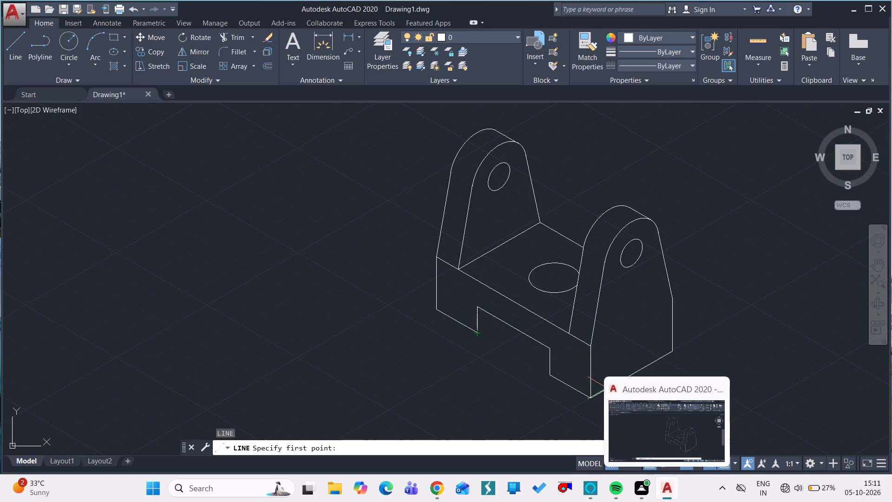
{"action": "left_click", "coordinate": [698, 464]}
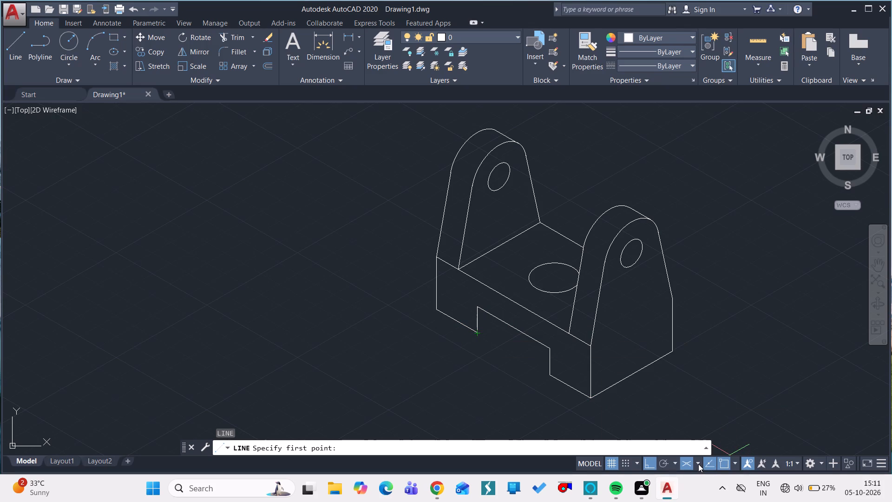
{"action": "left_click", "coordinate": [702, 448]}
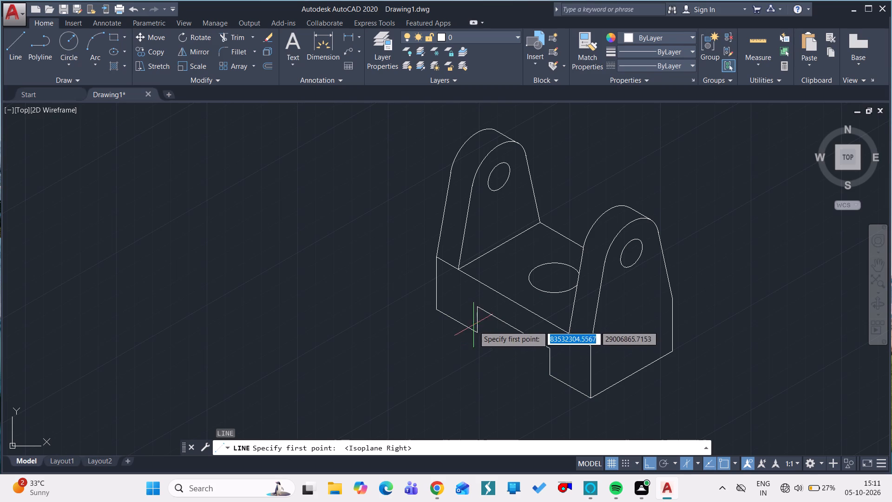
{"action": "left_click_drag", "start_coordinate": [476, 331], "coordinate": [493, 322]}
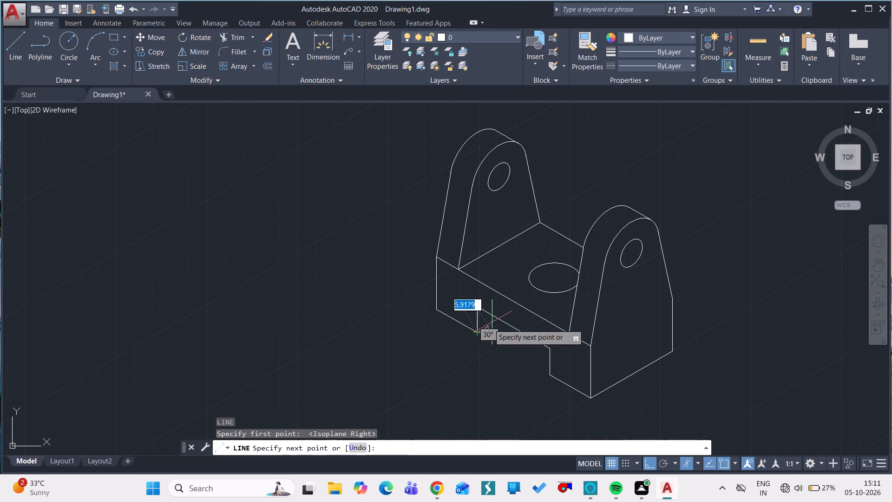
{"action": "left_click_drag", "start_coordinate": [493, 322], "coordinate": [500, 318]}
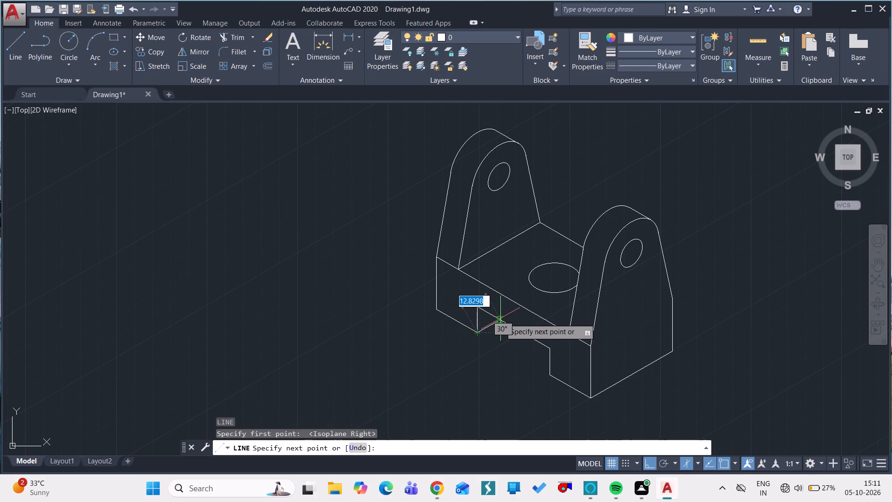
{"action": "scroll", "coordinate": [500, 318], "scroll_direction": "up", "scroll_amount": 5, "text": "ctrl"}
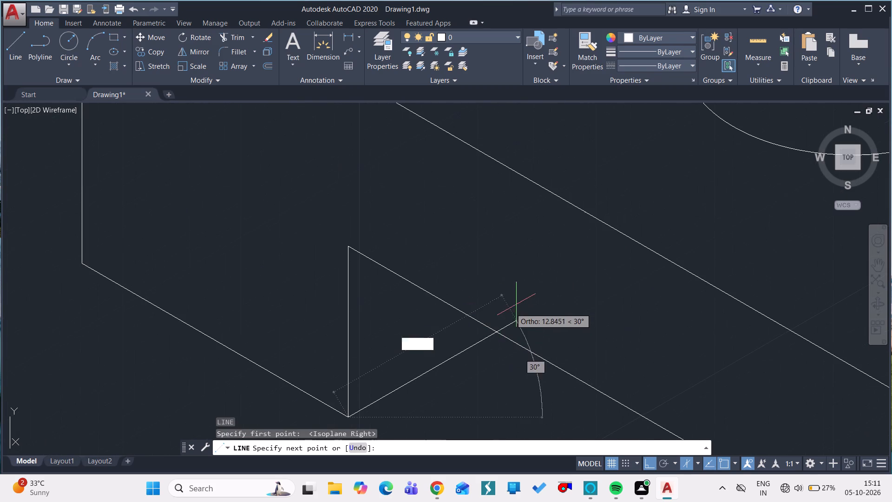
{"action": "left_click", "coordinate": [531, 293]}
{"action": "key", "text": "Escape"}
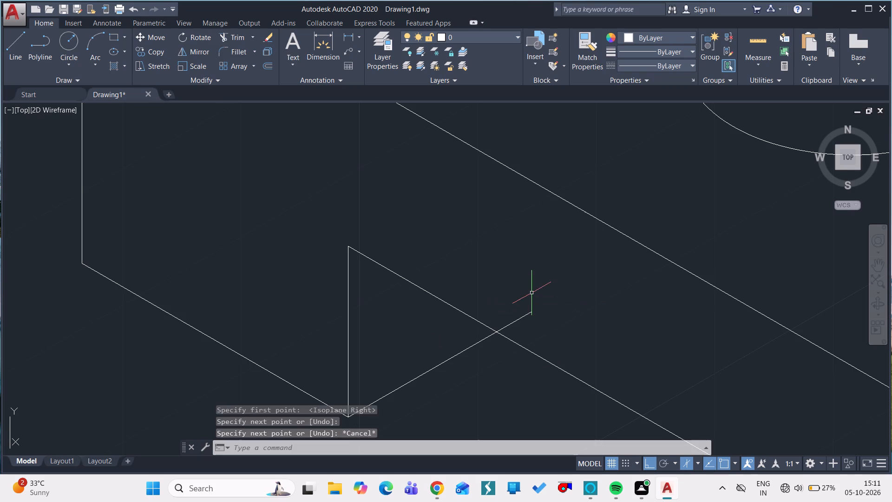
Trim the new notch depth line where it extends beyond the notch's upper edge.
{"action": "type", "text": "tr"}
{"action": "key", "text": "space"}
{"action": "key", "text": "space"}
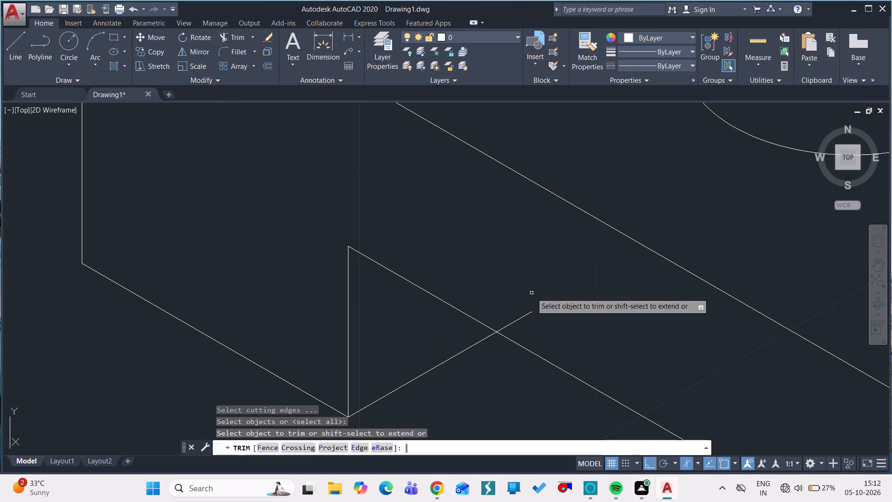
{"action": "left_click", "coordinate": [515, 319]}
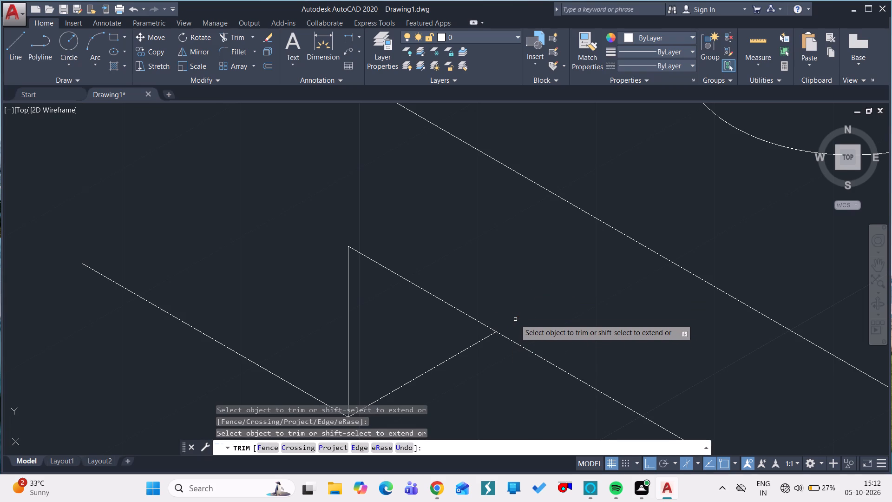
{"action": "scroll", "coordinate": [538, 276], "scroll_direction": "down", "scroll_amount": 3, "text": "ctrl"}
{"action": "scroll", "coordinate": [656, 262], "scroll_direction": "down", "scroll_amount": 2, "text": "ctrl"}
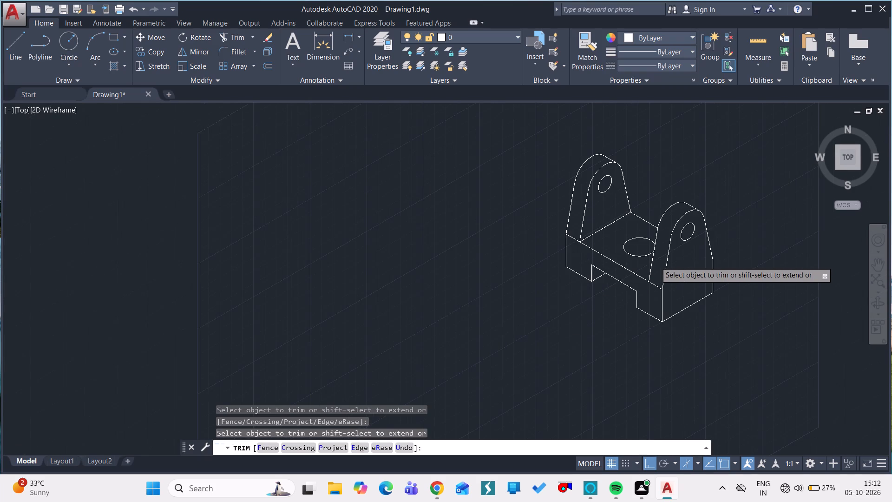
{"action": "key", "text": "Escape"}
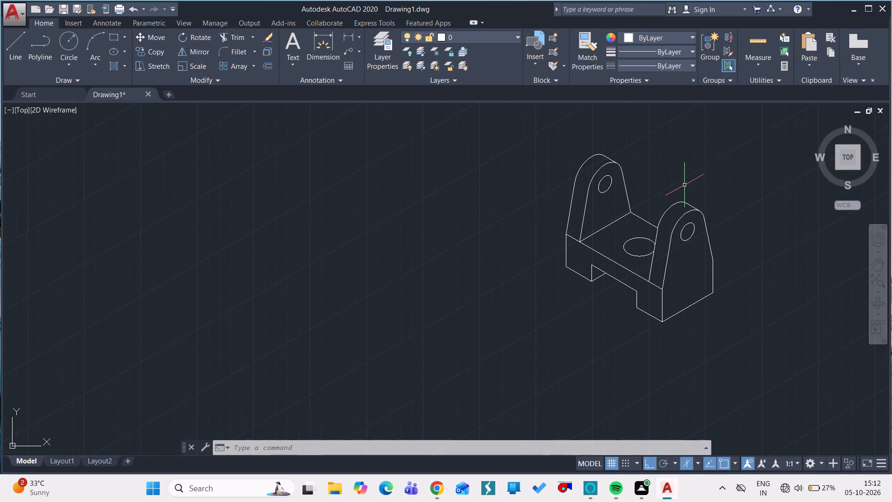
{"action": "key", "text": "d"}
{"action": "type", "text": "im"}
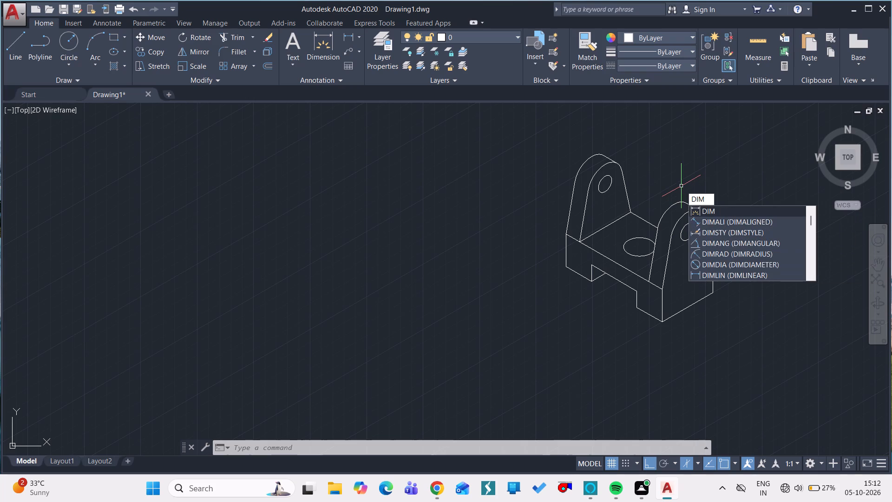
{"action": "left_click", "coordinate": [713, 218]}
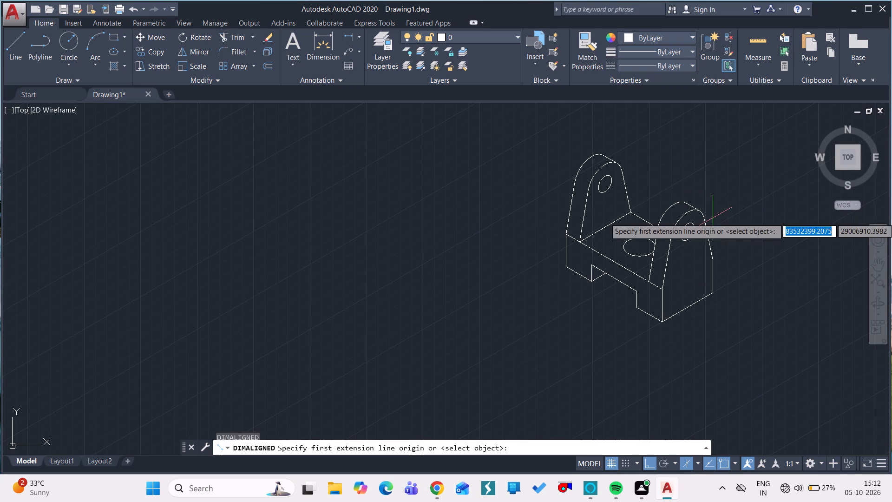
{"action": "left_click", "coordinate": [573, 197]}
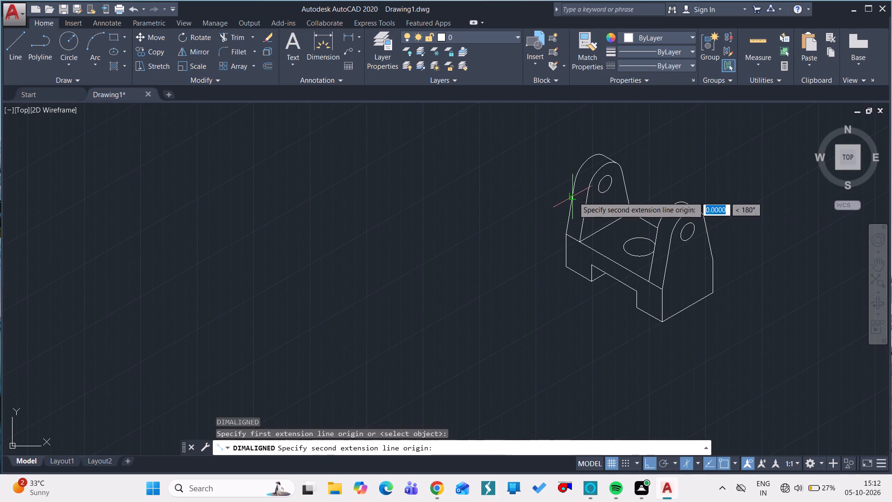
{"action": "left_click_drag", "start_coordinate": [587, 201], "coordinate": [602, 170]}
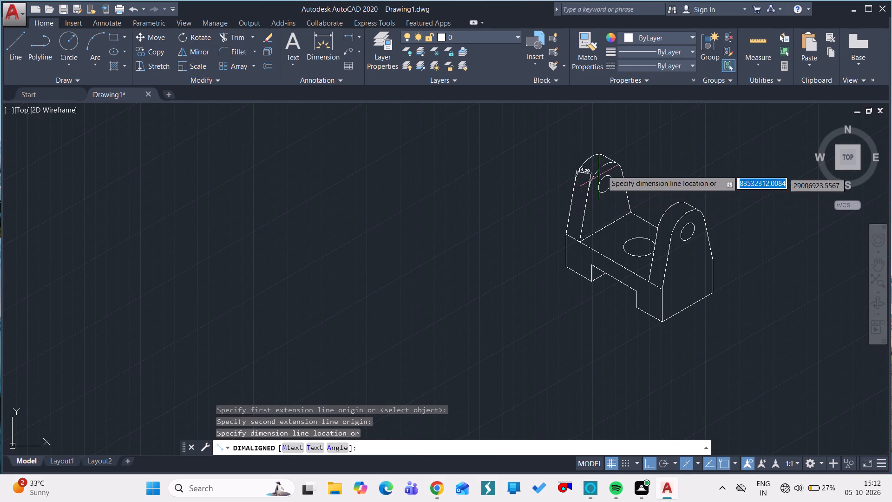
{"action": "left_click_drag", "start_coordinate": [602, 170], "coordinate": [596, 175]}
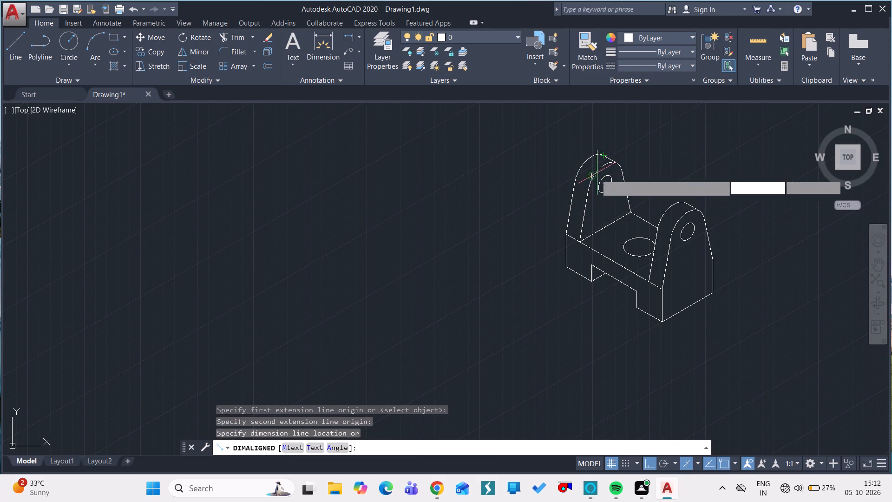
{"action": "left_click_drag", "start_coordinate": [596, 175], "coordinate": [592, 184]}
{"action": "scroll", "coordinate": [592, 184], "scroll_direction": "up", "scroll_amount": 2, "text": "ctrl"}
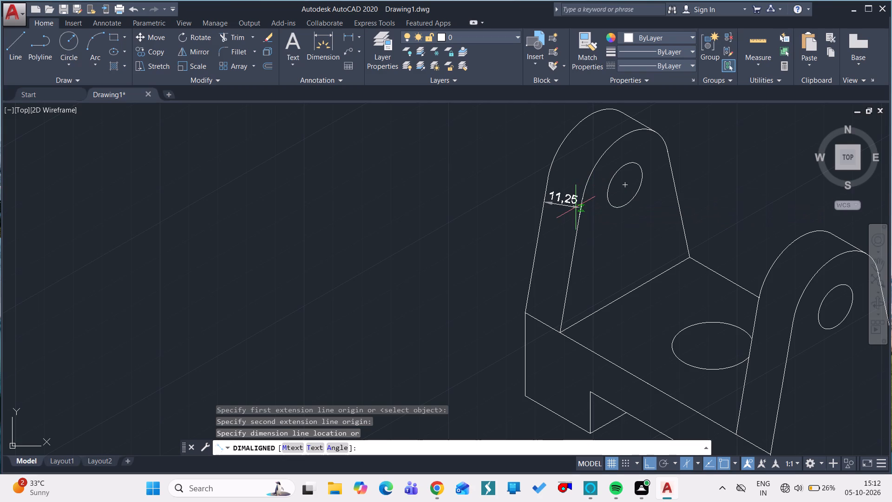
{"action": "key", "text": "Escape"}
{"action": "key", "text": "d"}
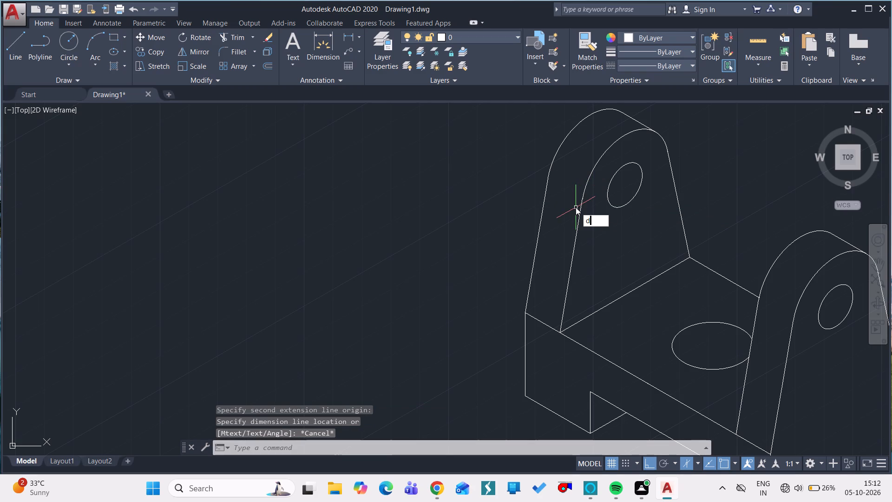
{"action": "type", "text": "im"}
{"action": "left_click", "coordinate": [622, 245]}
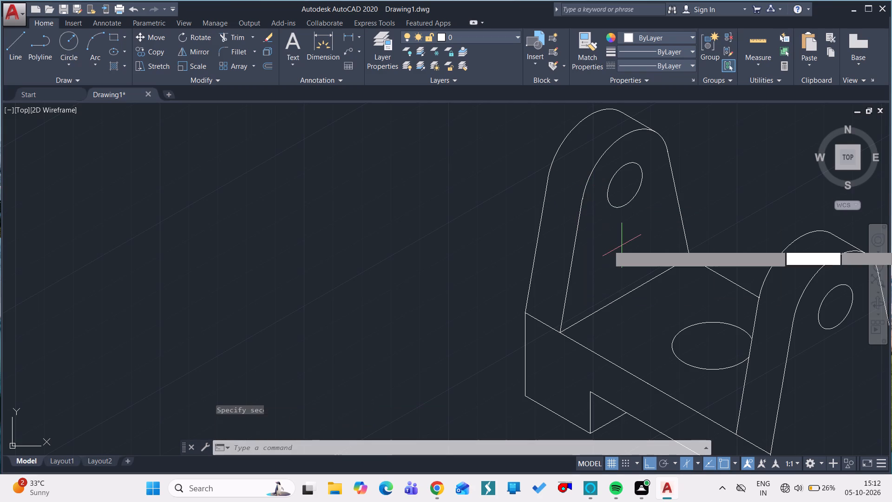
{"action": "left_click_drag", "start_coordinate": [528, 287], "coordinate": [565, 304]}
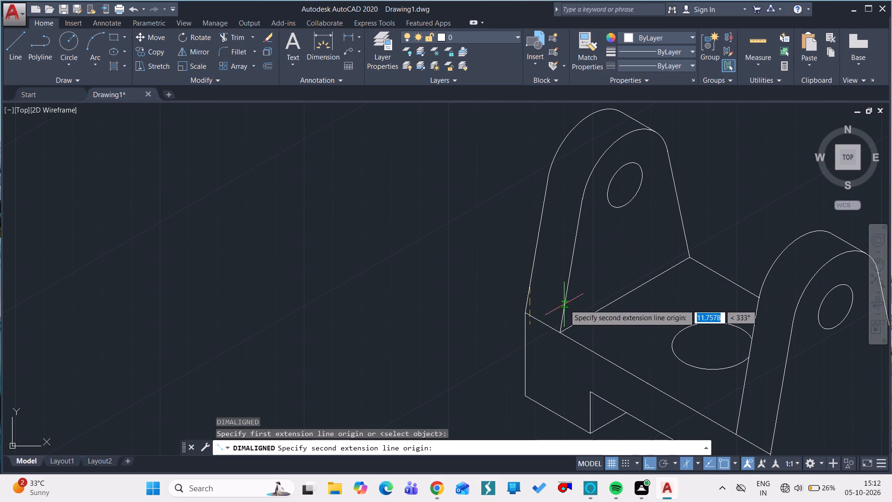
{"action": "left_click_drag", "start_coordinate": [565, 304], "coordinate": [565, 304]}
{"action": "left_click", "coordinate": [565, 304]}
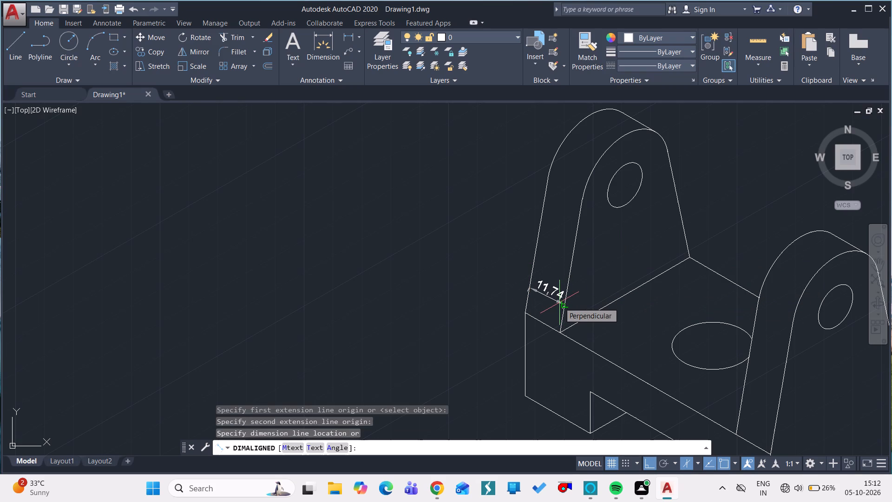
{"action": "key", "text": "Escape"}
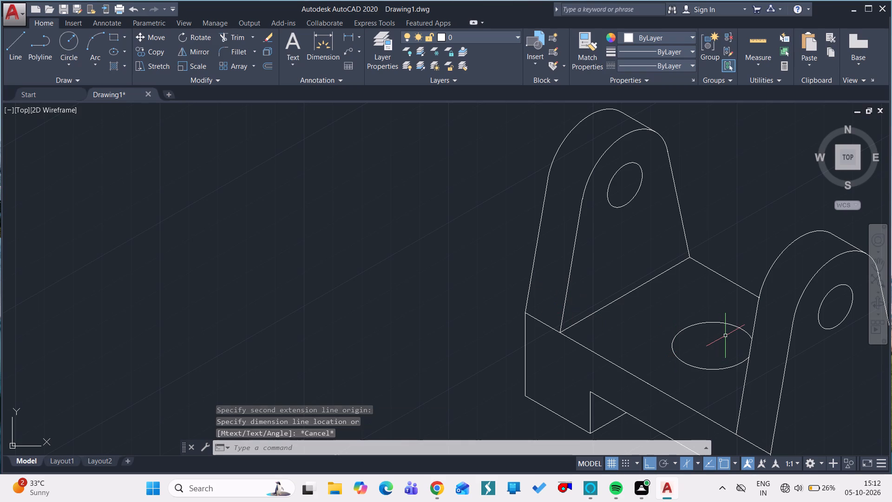
Add an aligned dimension across the notch opening between its two bottom corners, placed just below the base's long front face.
{"action": "scroll", "coordinate": [594, 339], "scroll_direction": "down", "scroll_amount": 2, "text": "ctrl"}
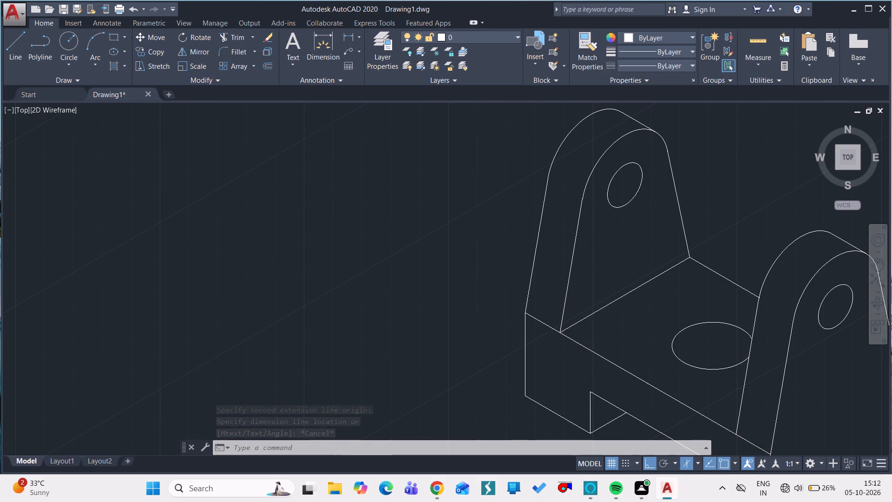
{"action": "scroll", "coordinate": [594, 339], "scroll_direction": "down", "scroll_amount": 1, "text": "ctrl"}
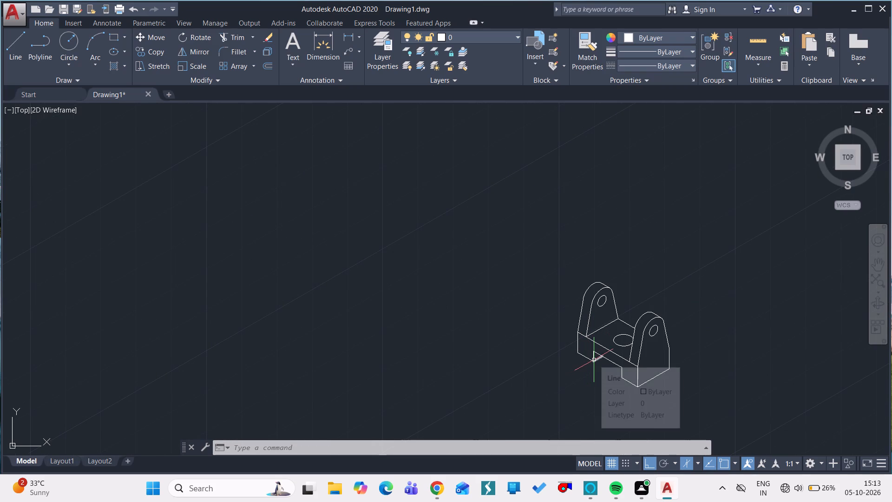
{"action": "key", "text": "d"}
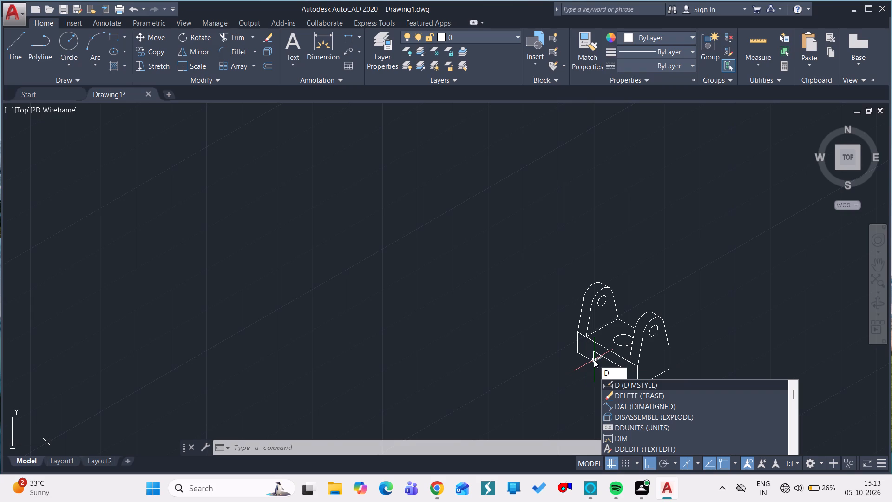
{"action": "left_click", "coordinate": [642, 404]}
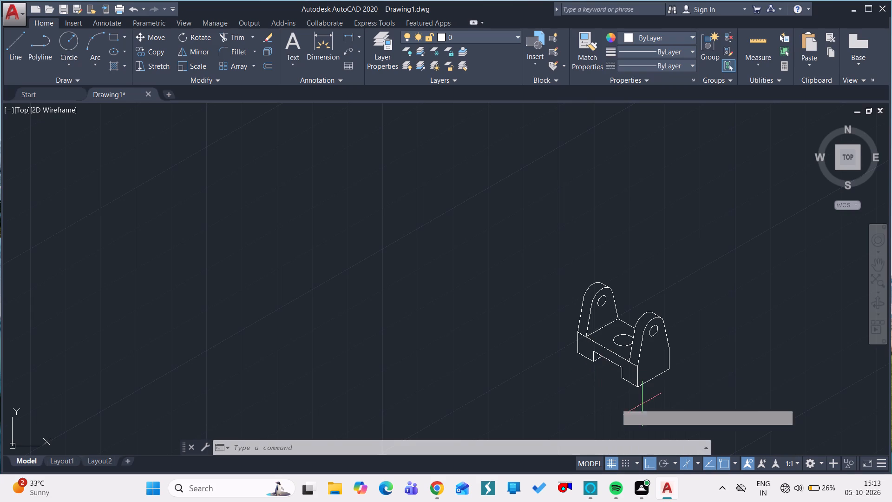
{"action": "scroll", "coordinate": [623, 382], "scroll_direction": "up", "scroll_amount": 2, "text": "ctrl"}
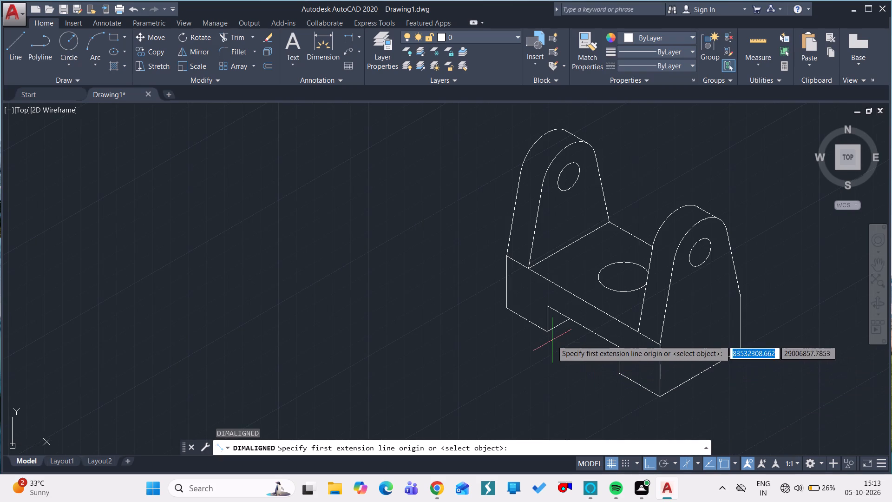
{"action": "left_click", "coordinate": [546, 331]}
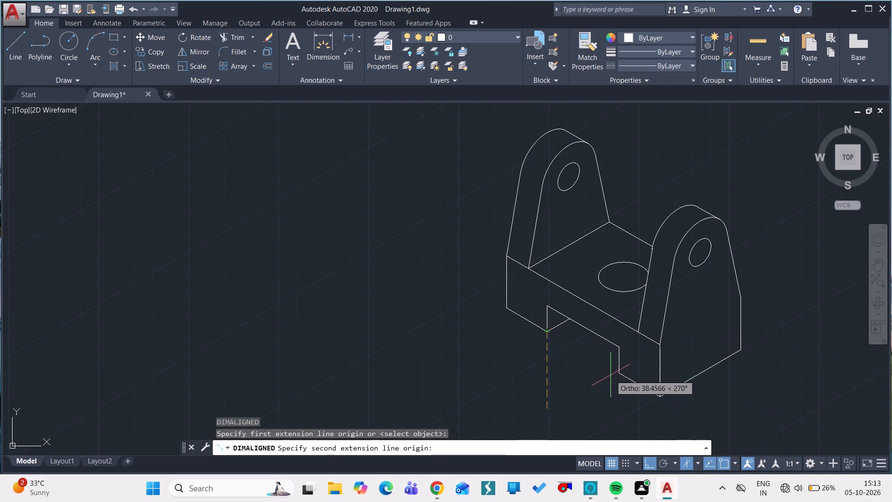
{"action": "left_click_drag", "start_coordinate": [617, 375], "coordinate": [604, 396]}
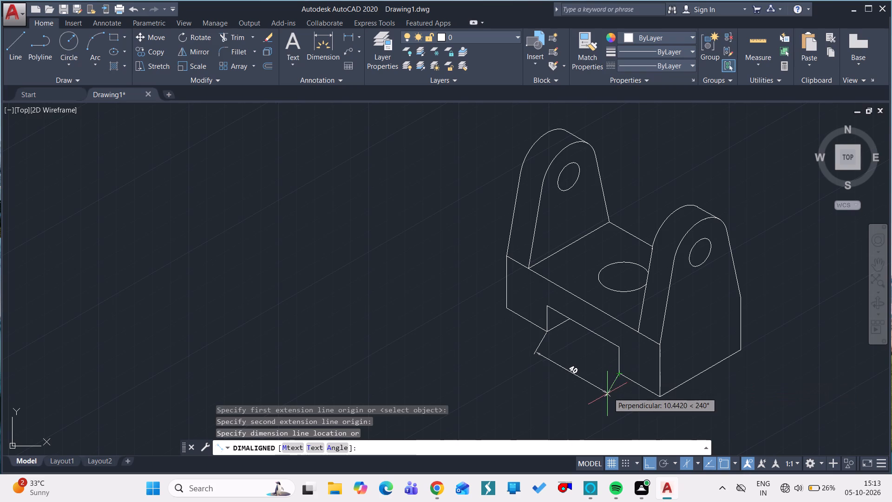
{"action": "left_click_drag", "start_coordinate": [604, 396], "coordinate": [597, 405]}
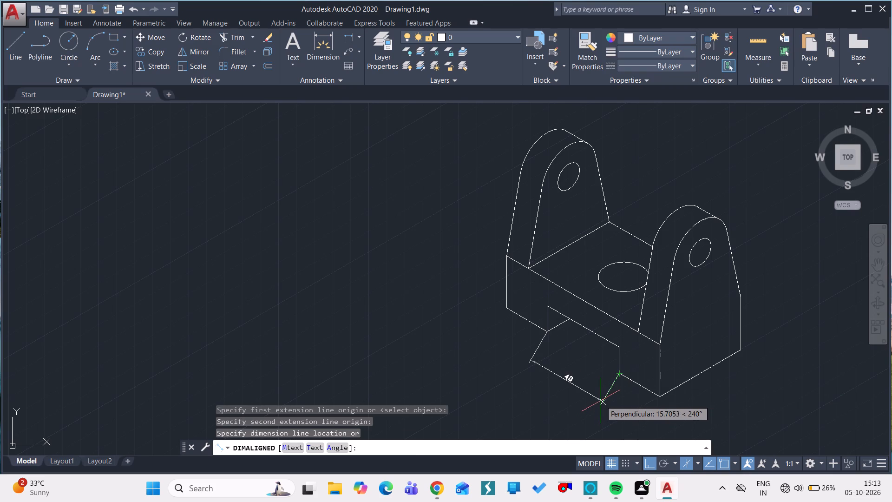
{"action": "left_click", "coordinate": [696, 464]}
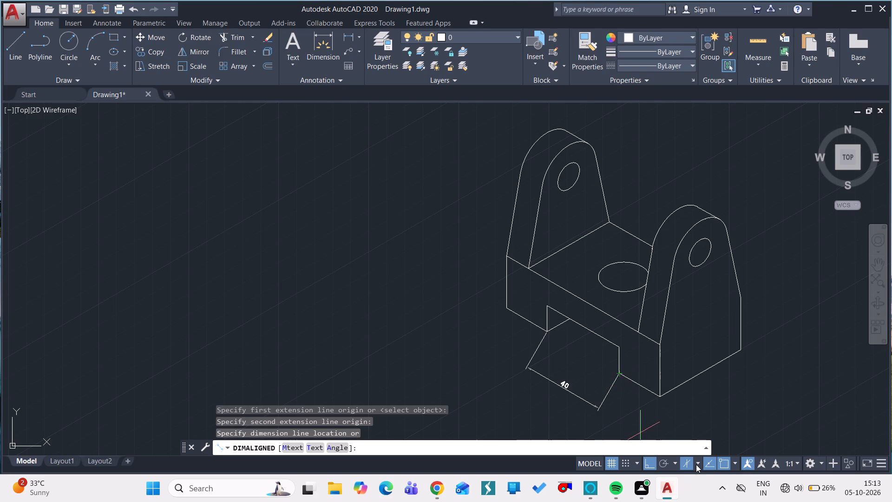
{"action": "left_click", "coordinate": [708, 416]}
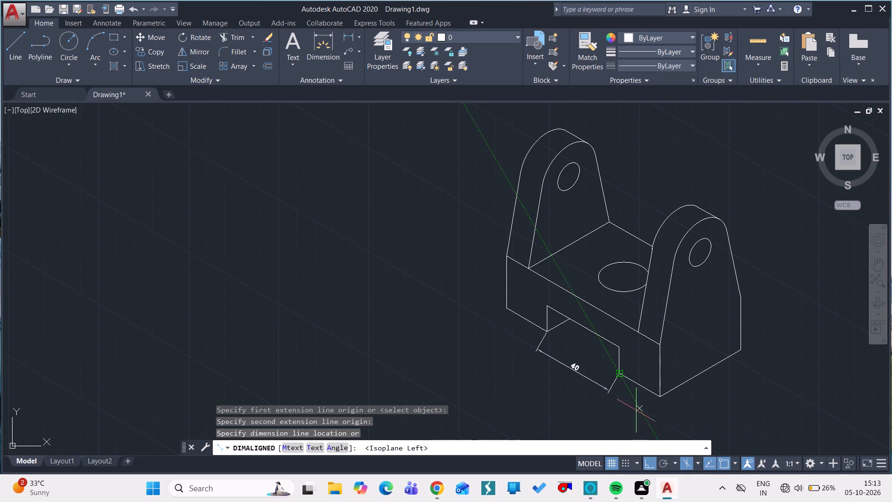
{"action": "left_click", "coordinate": [697, 463]}
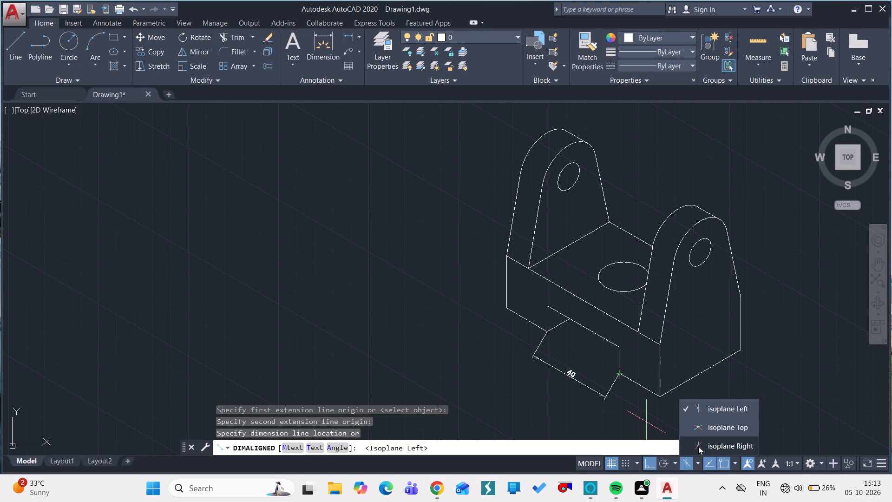
{"action": "left_click", "coordinate": [698, 447]}
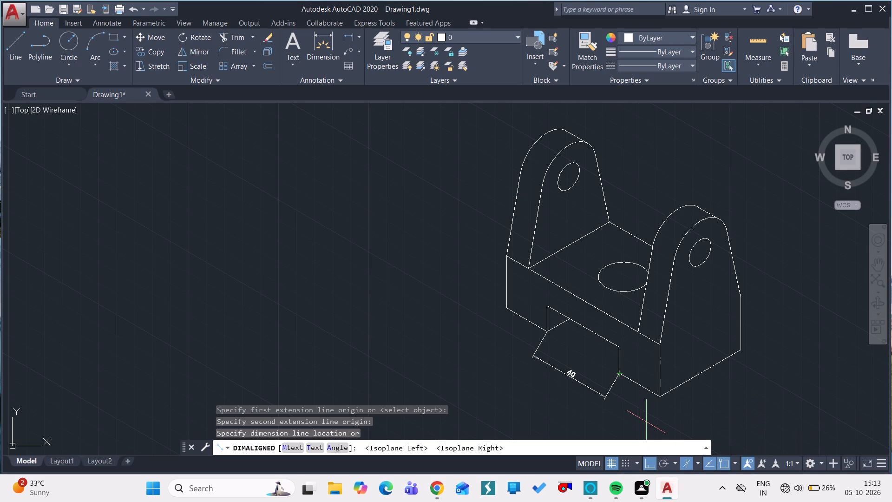
{"action": "left_click", "coordinate": [686, 464]}
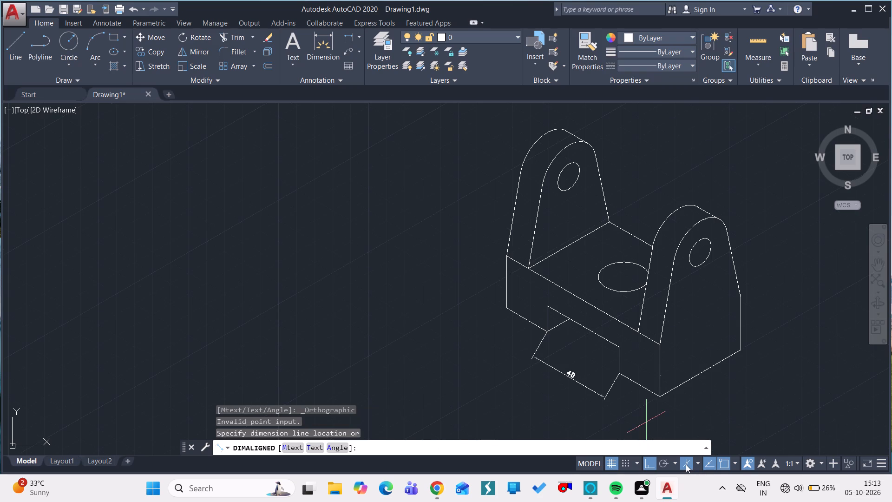
{"action": "left_click", "coordinate": [686, 464]}
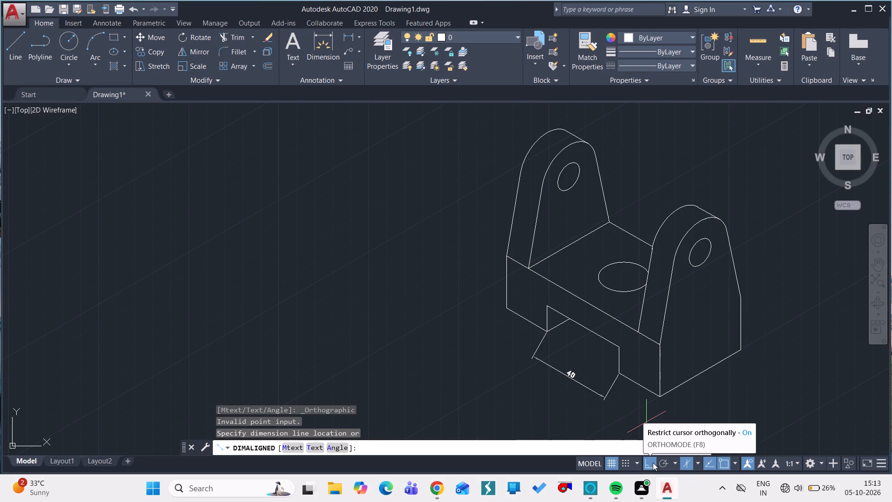
{"action": "left_click", "coordinate": [643, 410]}
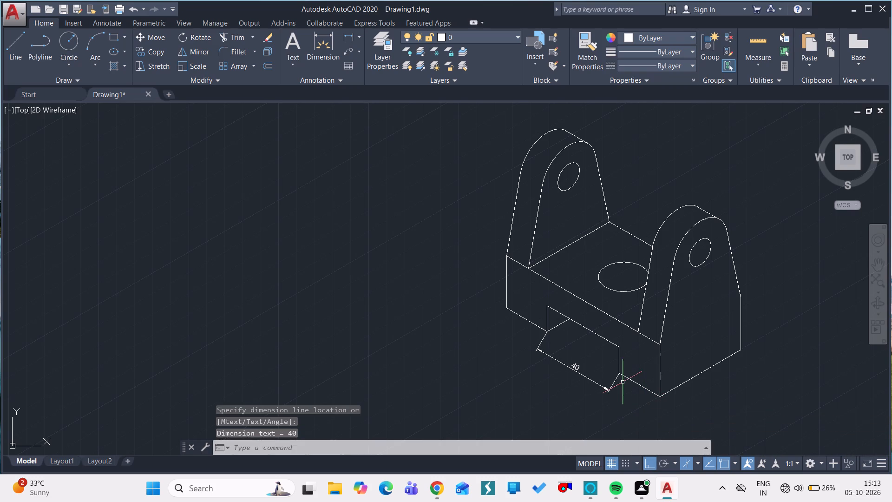
Add an aligned dimension for the base's full length along its long bottom edge, placed outside the notch width dimension.
{"action": "key", "text": "space"}
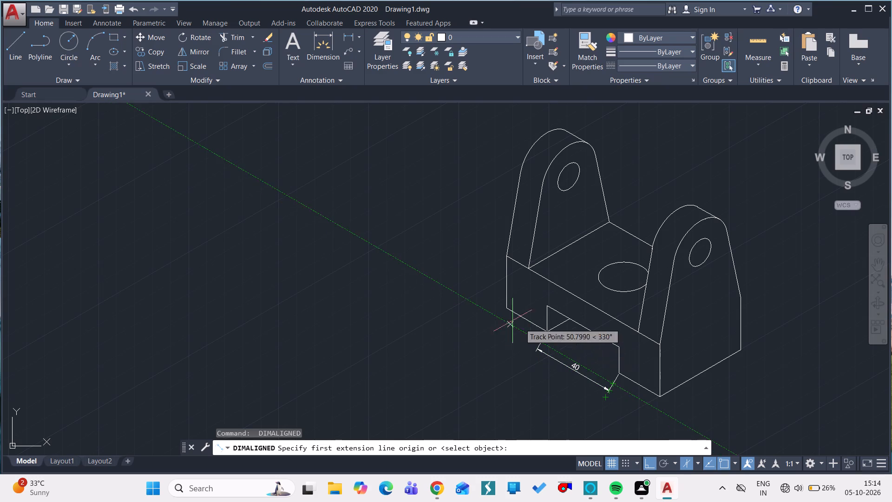
{"action": "left_click", "coordinate": [361, 49]}
{"action": "left_click", "coordinate": [361, 49]}
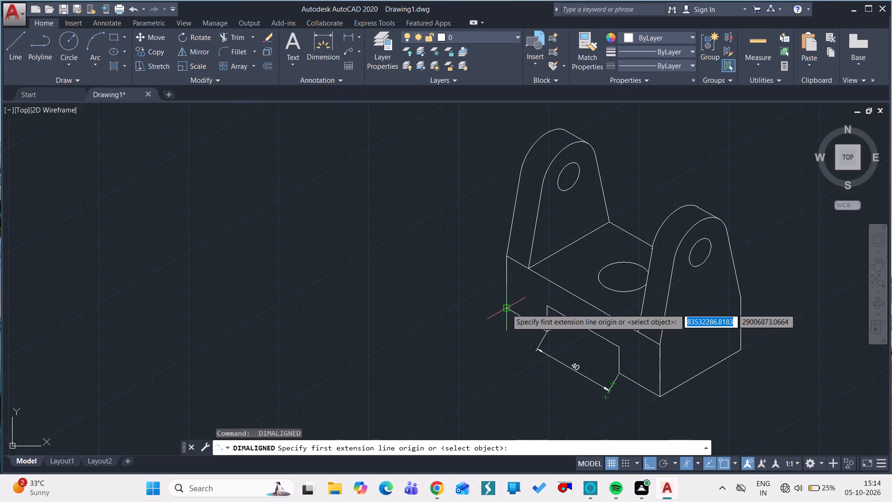
{"action": "left_click_drag", "start_coordinate": [506, 309], "coordinate": [596, 392]}
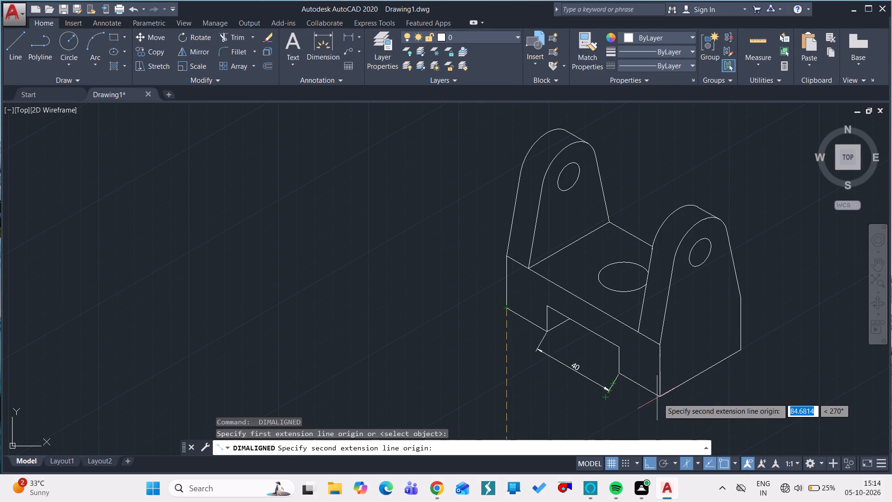
{"action": "left_click", "coordinate": [659, 398]}
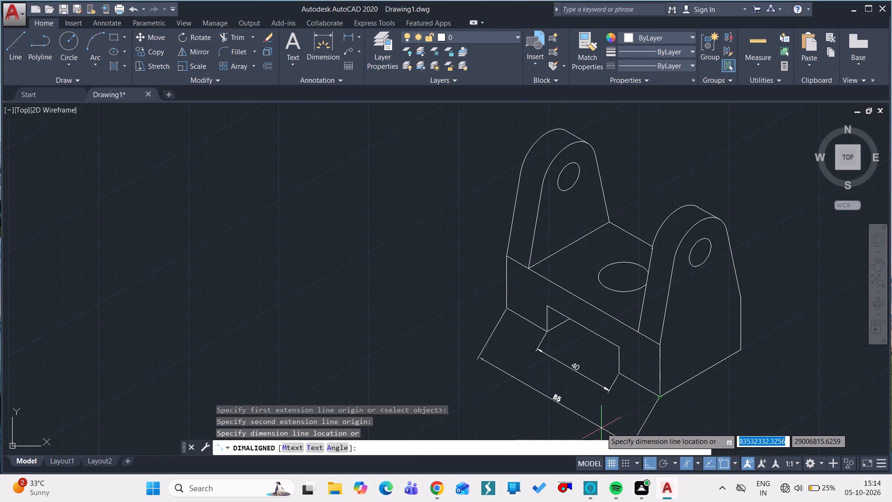
{"action": "left_click", "coordinate": [601, 428]}
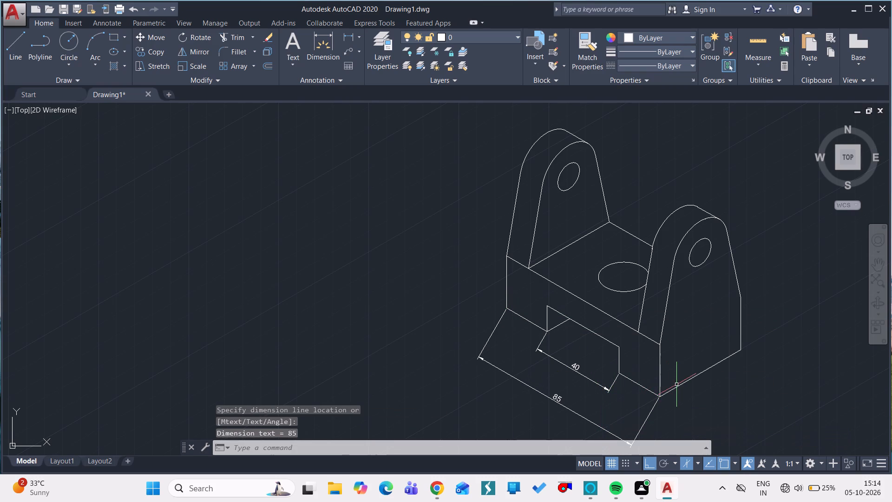
Add an aligned dimension along the base's short bottom edge under the near support, offset outside the base.
{"action": "key", "text": "space"}
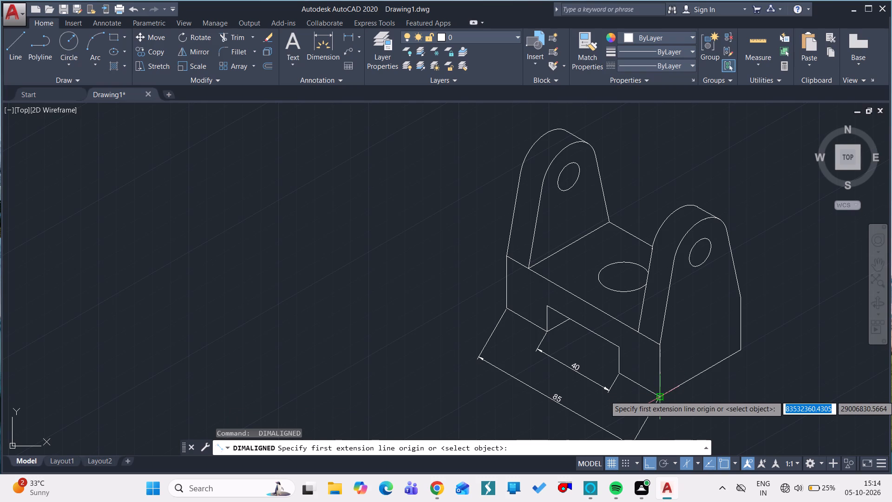
{"action": "left_click_drag", "start_coordinate": [661, 394], "coordinate": [742, 355]}
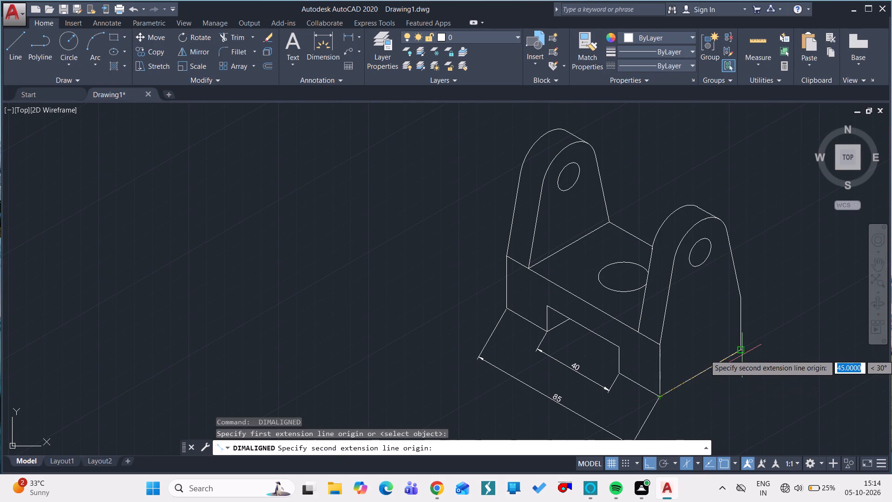
{"action": "left_click_drag", "start_coordinate": [742, 355], "coordinate": [740, 353]}
{"action": "left_click_drag", "start_coordinate": [740, 353], "coordinate": [774, 384]}
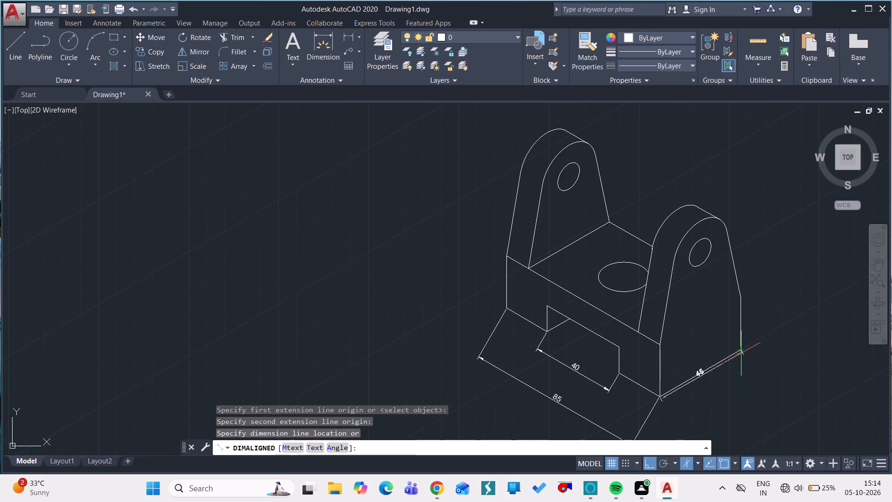
{"action": "left_click_drag", "start_coordinate": [774, 384], "coordinate": [770, 380]}
{"action": "left_click", "coordinate": [770, 380]}
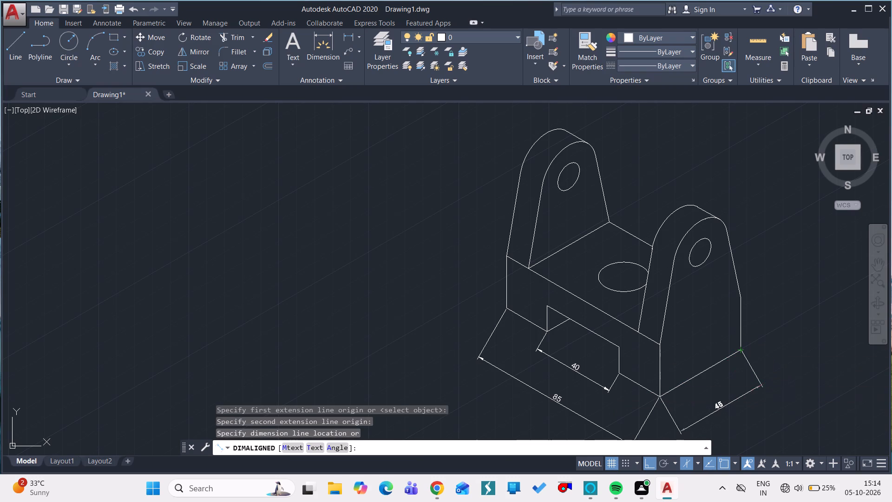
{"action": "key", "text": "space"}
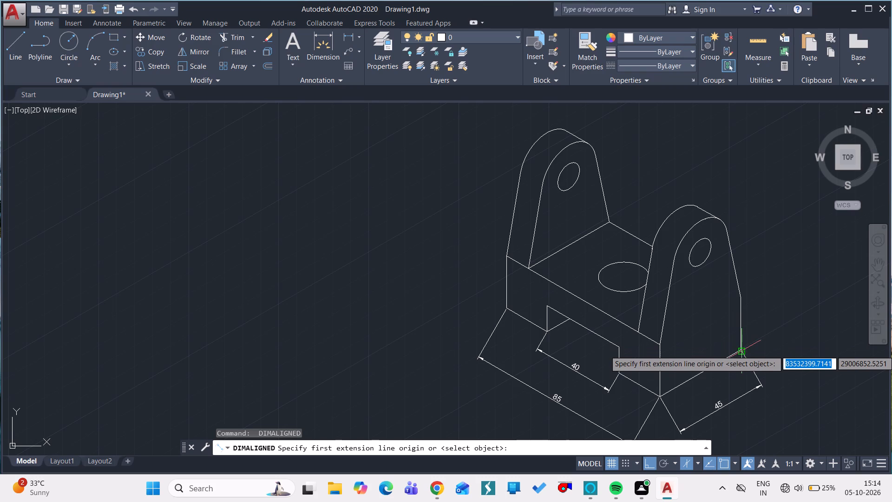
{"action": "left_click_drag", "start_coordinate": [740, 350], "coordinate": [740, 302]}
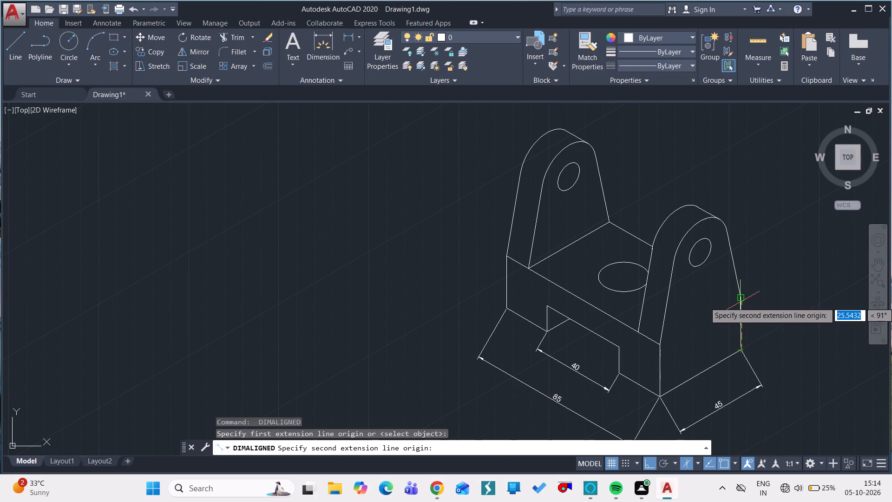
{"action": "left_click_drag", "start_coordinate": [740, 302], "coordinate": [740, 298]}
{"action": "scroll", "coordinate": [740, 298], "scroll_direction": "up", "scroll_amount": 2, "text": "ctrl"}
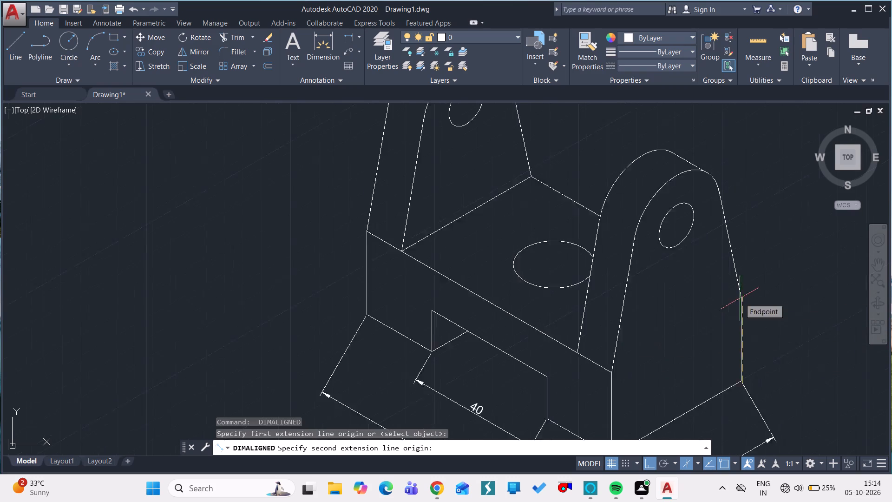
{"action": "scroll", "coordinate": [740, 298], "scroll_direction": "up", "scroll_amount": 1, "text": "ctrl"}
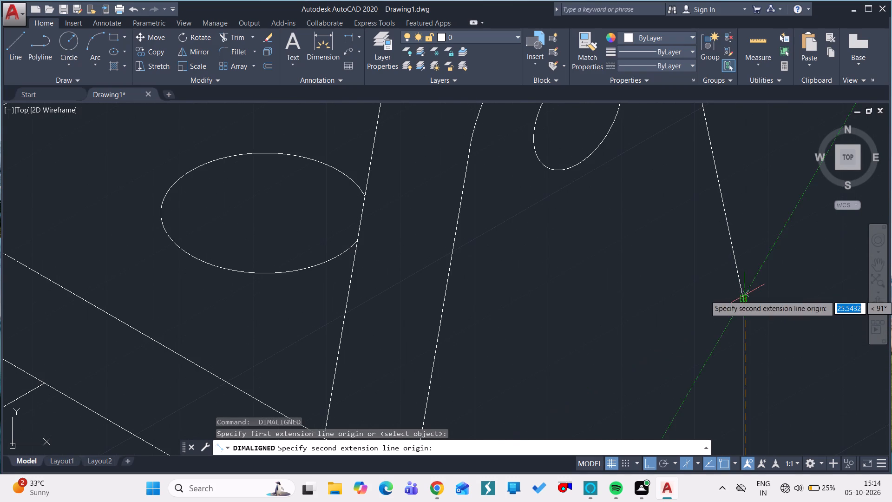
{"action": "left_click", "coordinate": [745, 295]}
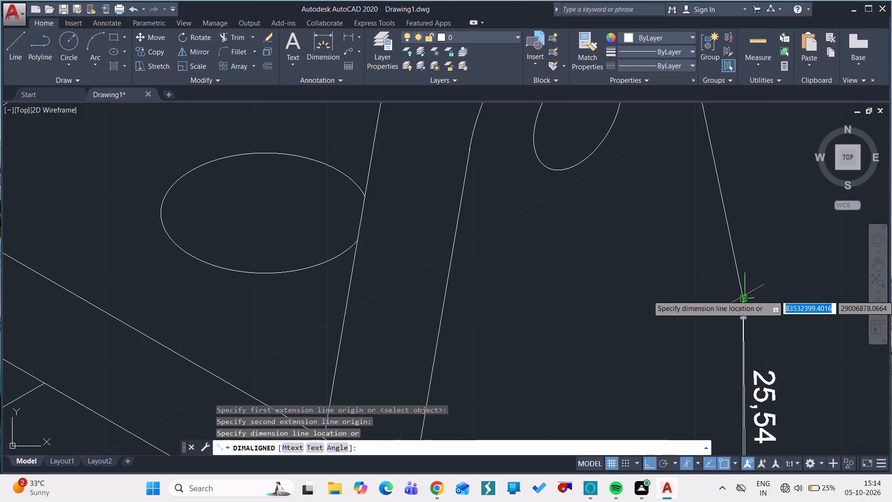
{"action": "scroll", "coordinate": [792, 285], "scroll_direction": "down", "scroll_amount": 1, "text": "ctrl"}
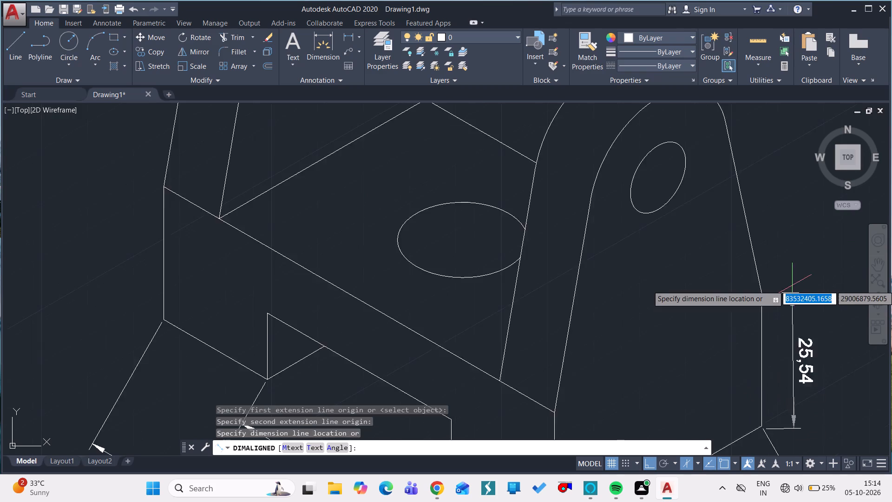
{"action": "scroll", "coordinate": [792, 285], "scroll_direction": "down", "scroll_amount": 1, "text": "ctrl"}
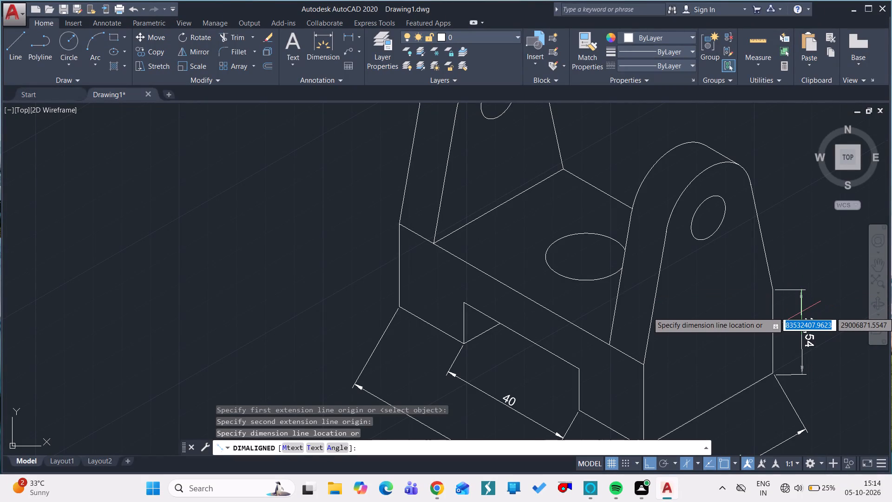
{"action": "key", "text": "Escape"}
Add an aligned dimension for the vertical edge at the outer end of the near support's side face, placed just outside it.
{"action": "key", "text": "space"}
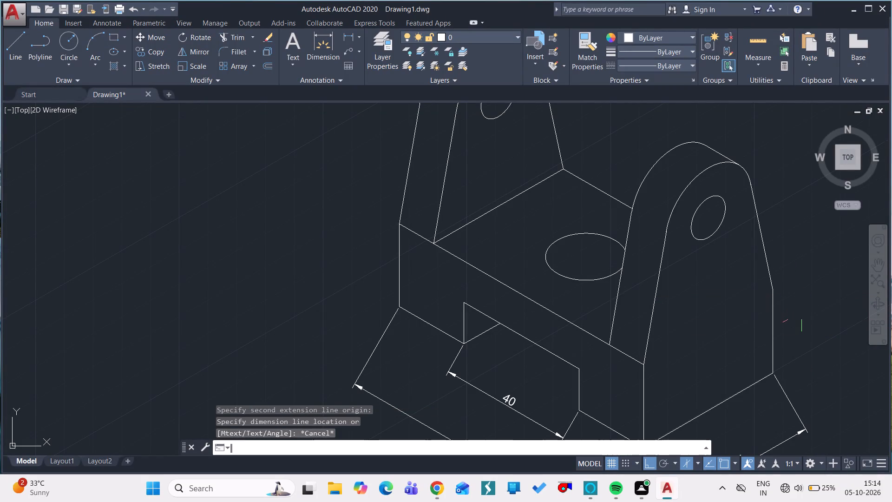
{"action": "left_click", "coordinate": [772, 290]}
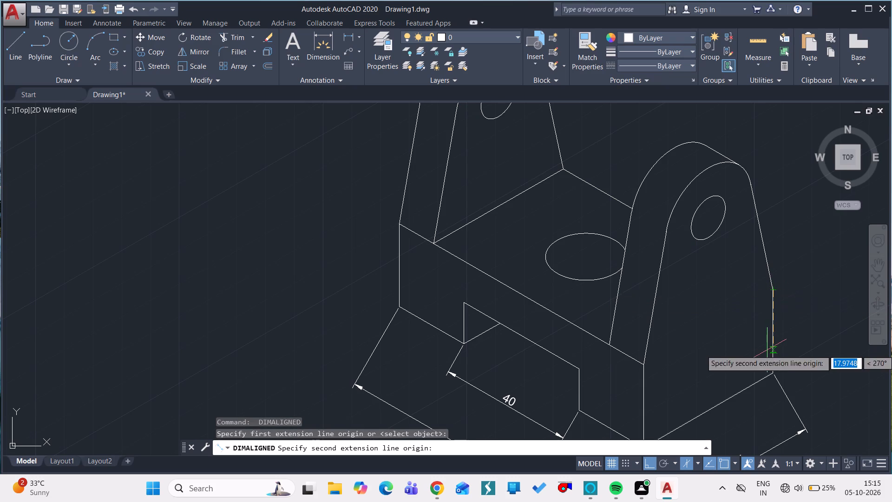
{"action": "left_click_drag", "start_coordinate": [771, 373], "coordinate": [800, 362]}
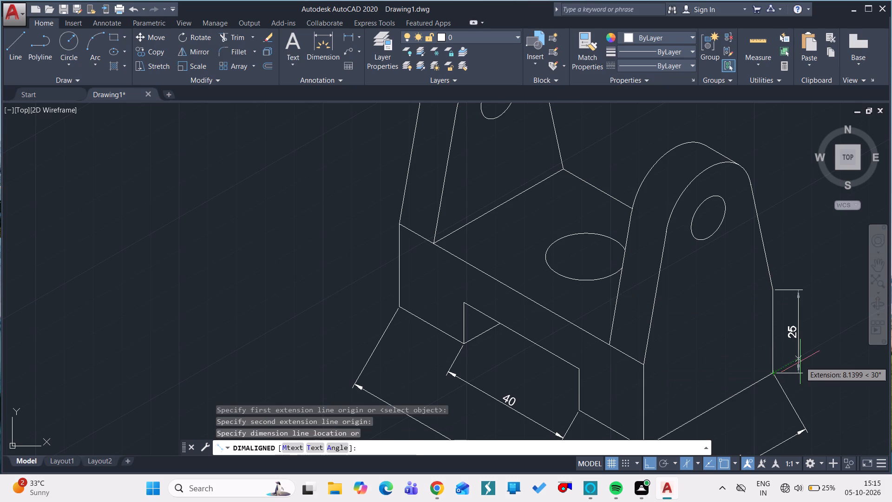
{"action": "left_click_drag", "start_coordinate": [800, 362], "coordinate": [808, 360]}
{"action": "left_click", "coordinate": [808, 360]}
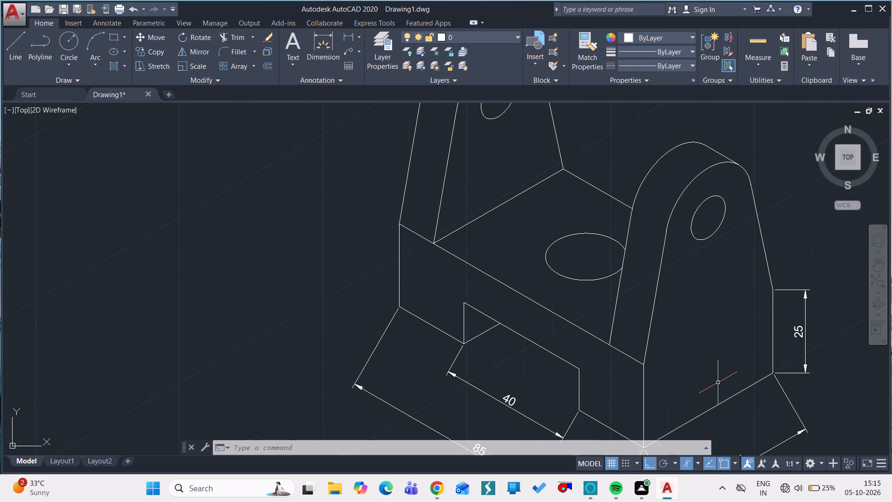
Add an aligned dimension for the near support's thickness along the base's long top edge, placed just above that edge.
{"action": "key", "text": "space"}
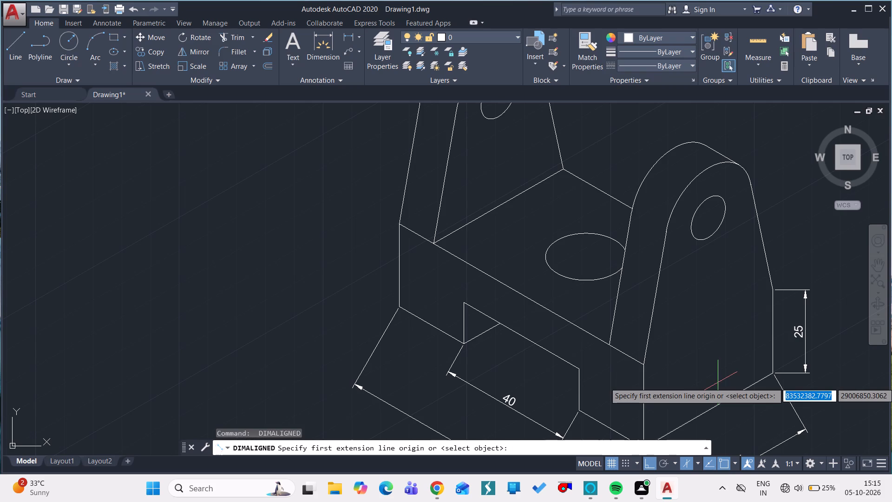
{"action": "left_click", "coordinate": [643, 366]}
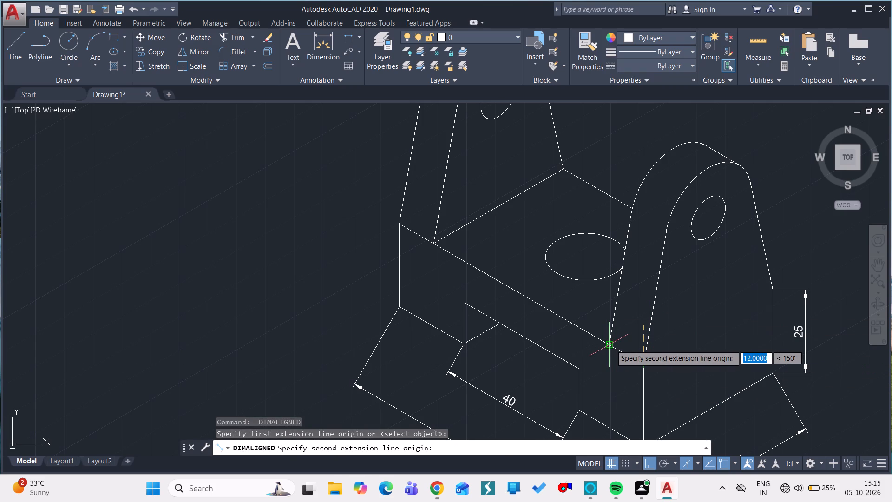
{"action": "left_click_drag", "start_coordinate": [611, 345], "coordinate": [623, 334]}
{"action": "left_click", "coordinate": [623, 334]}
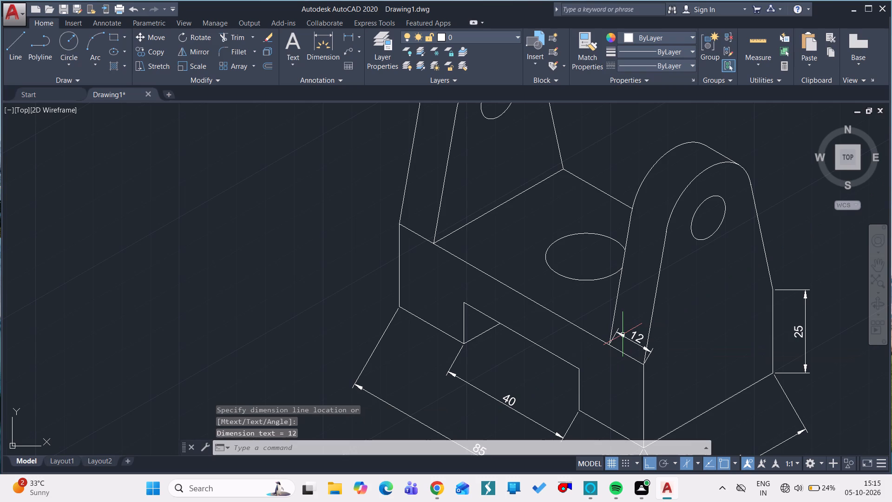
Add an aligned dimension for the far support's thickness along the base's long top edge, placed just above that edge.
{"action": "key", "text": "space"}
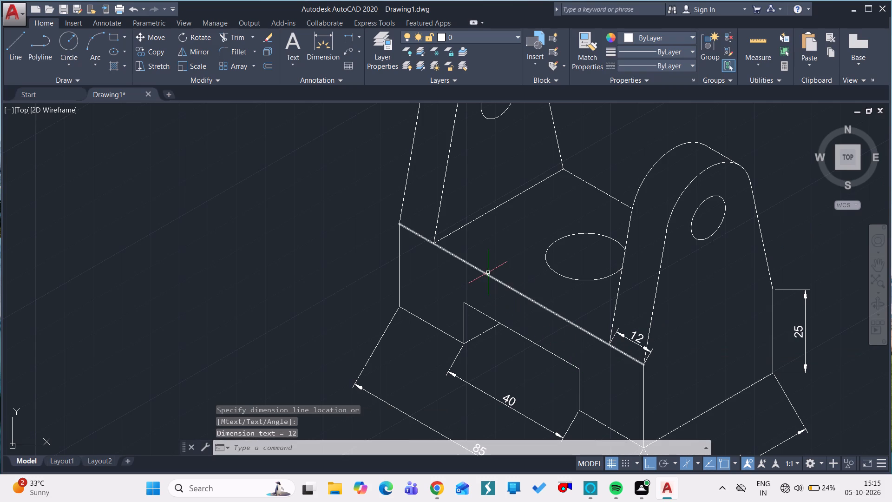
{"action": "left_click", "coordinate": [433, 244]}
{"action": "left_click", "coordinate": [399, 225]}
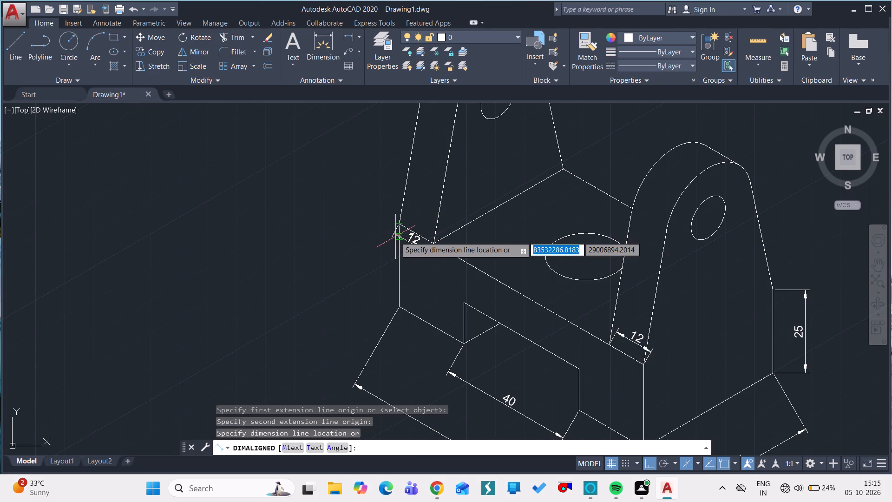
{"action": "left_click", "coordinate": [411, 218]}
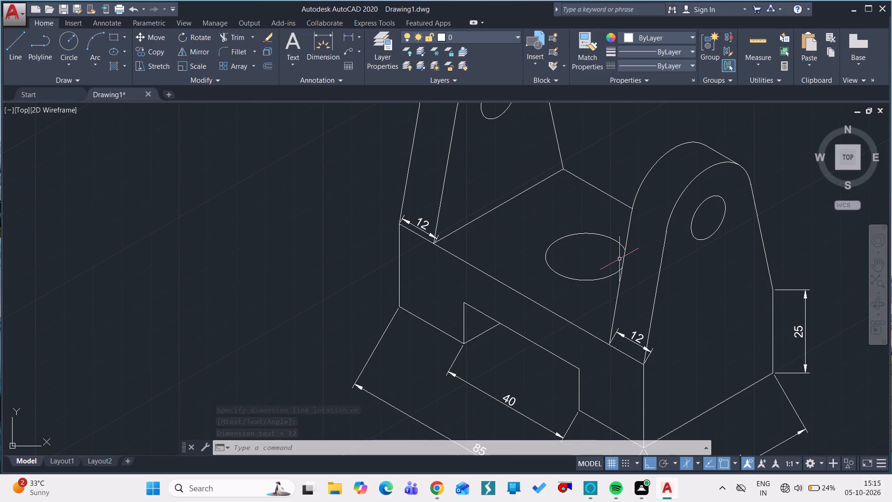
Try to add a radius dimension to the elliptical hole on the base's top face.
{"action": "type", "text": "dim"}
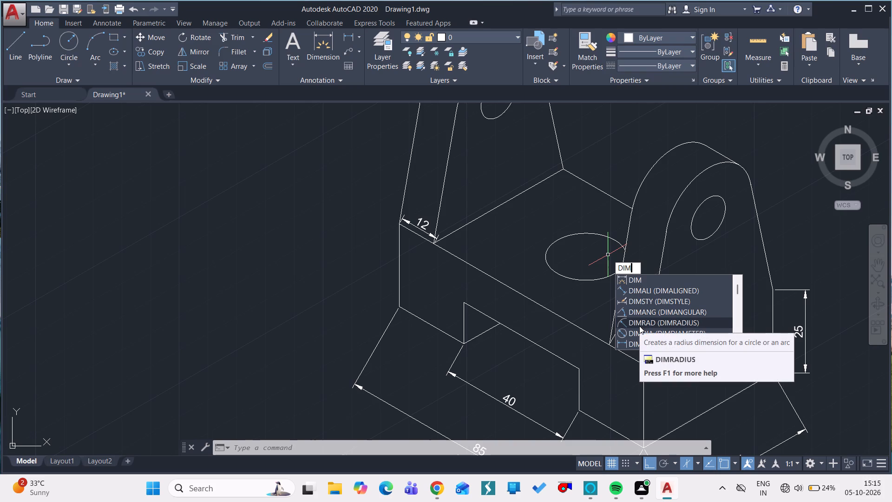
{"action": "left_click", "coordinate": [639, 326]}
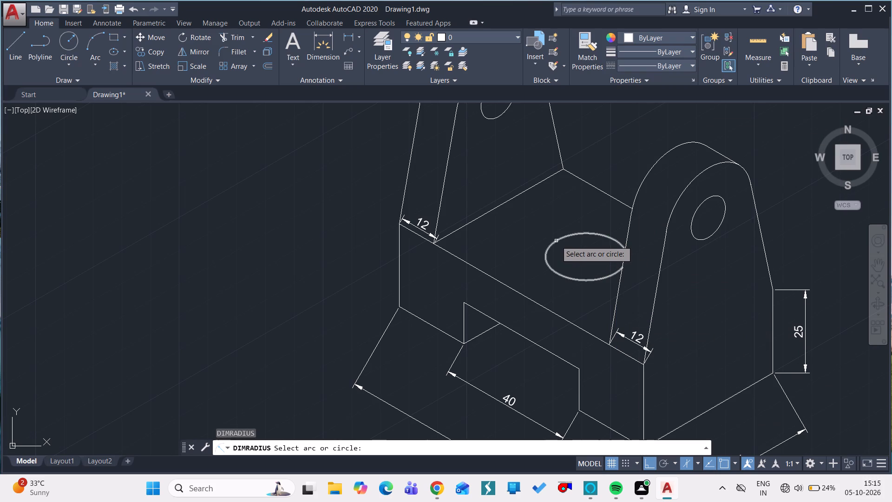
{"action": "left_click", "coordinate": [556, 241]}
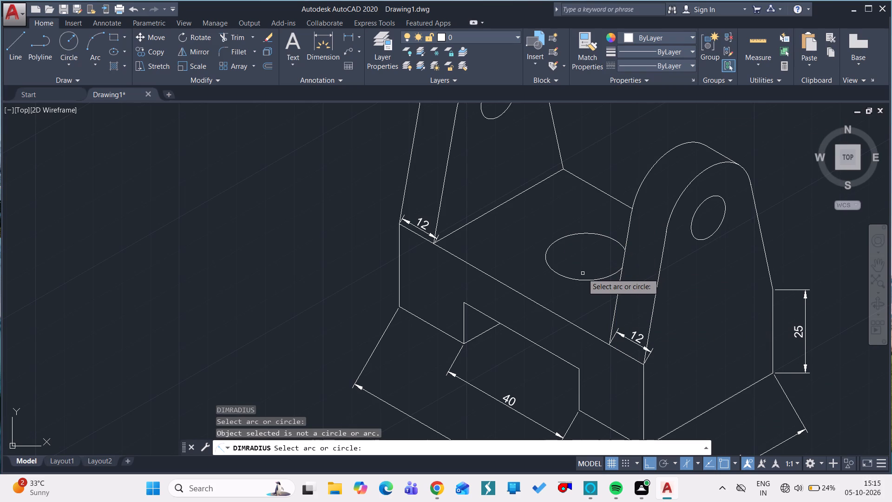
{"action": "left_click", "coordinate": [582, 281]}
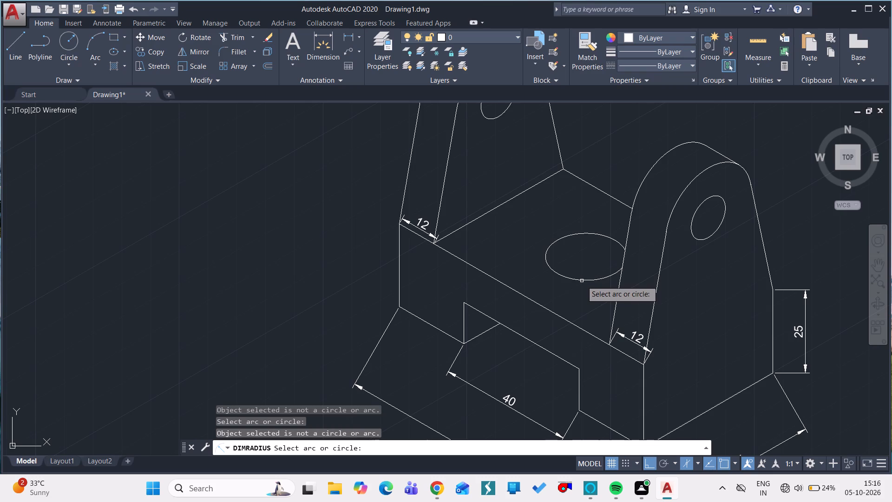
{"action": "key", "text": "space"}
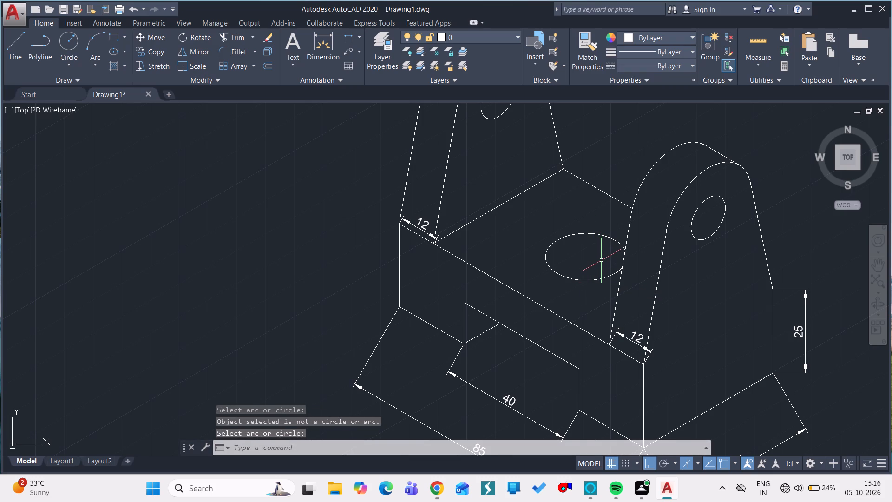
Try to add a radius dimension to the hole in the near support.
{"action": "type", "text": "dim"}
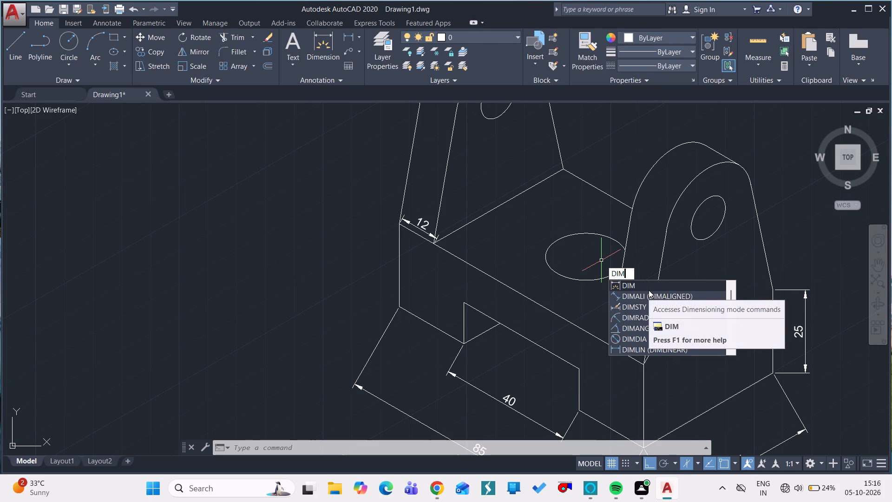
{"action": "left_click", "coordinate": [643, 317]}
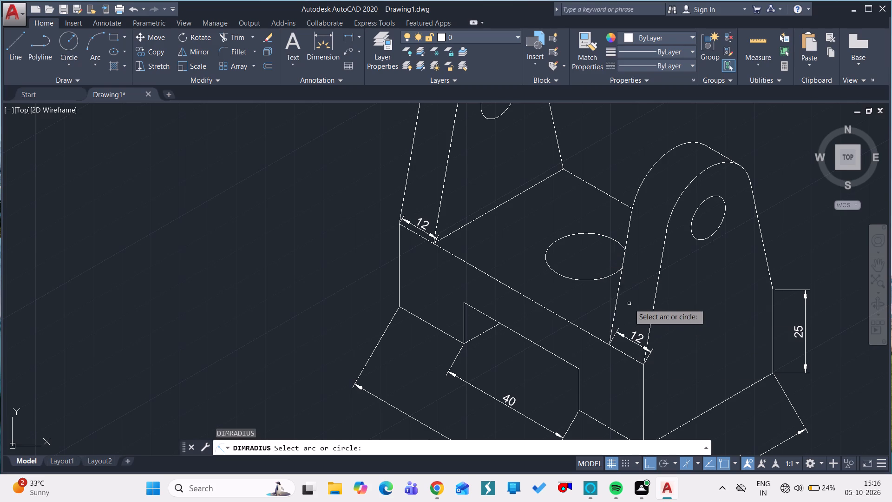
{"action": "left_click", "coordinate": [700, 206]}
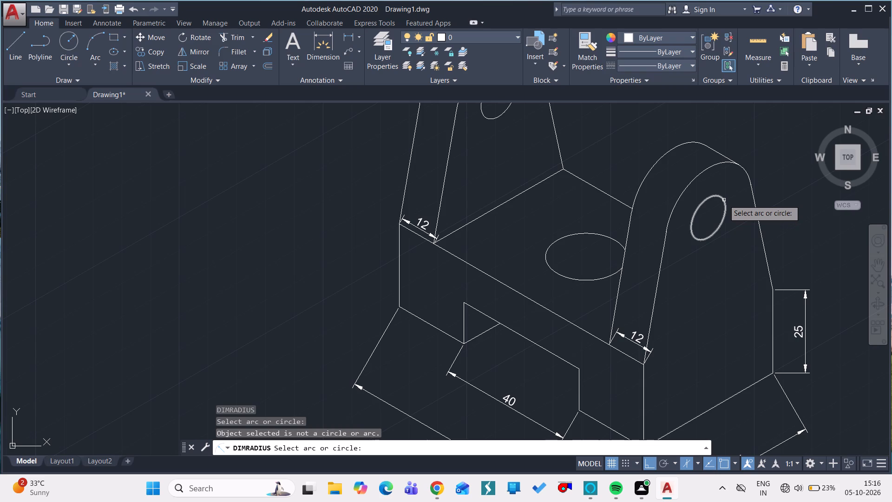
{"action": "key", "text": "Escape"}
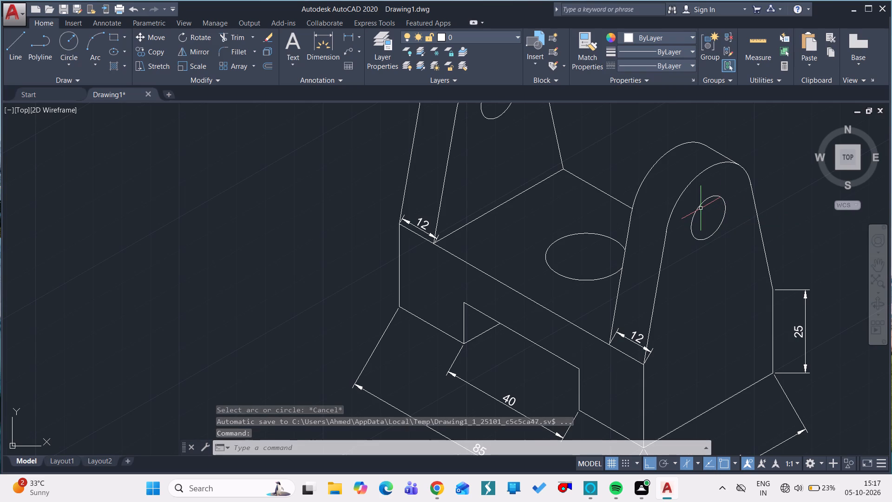
Try to measure the radius of the near support's hole.
{"action": "type", "text": "rac"}
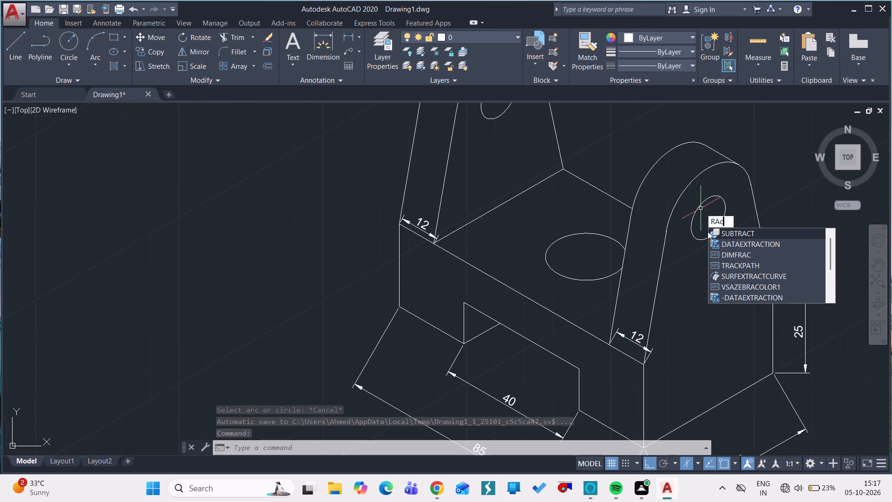
{"action": "key", "text": "Escape"}
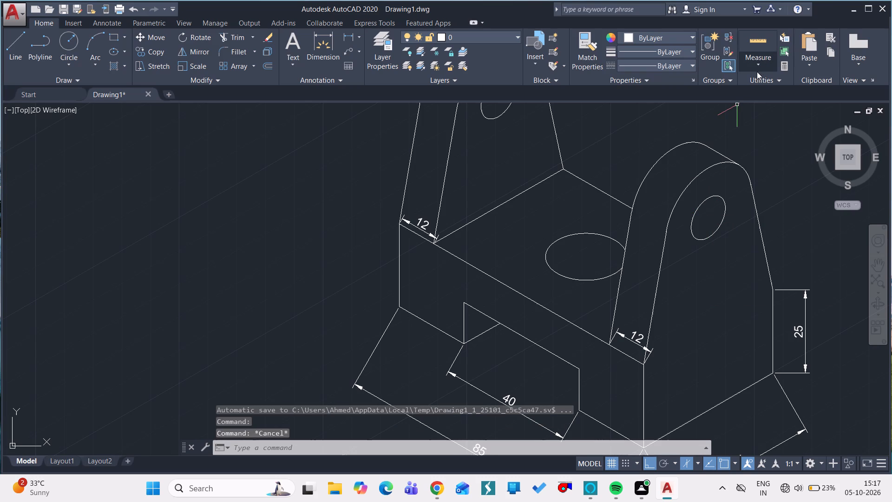
{"action": "left_click", "coordinate": [760, 64]}
{"action": "left_click", "coordinate": [764, 128]}
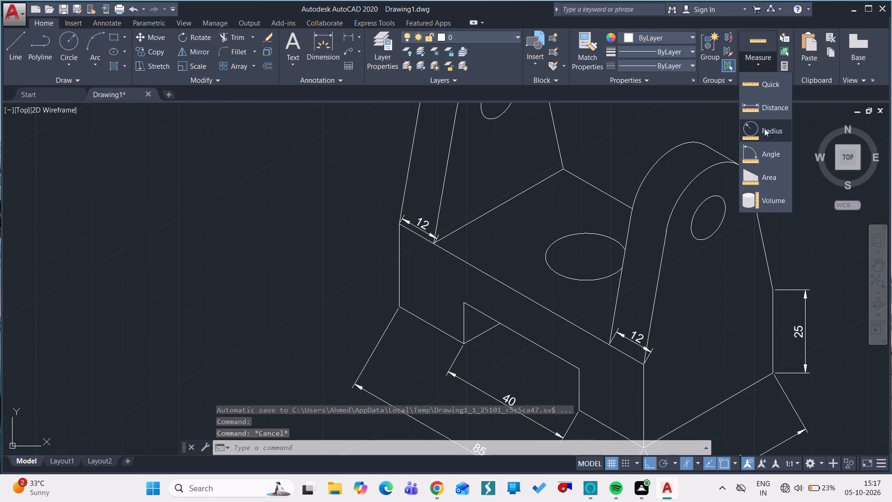
{"action": "left_click", "coordinate": [722, 219]}
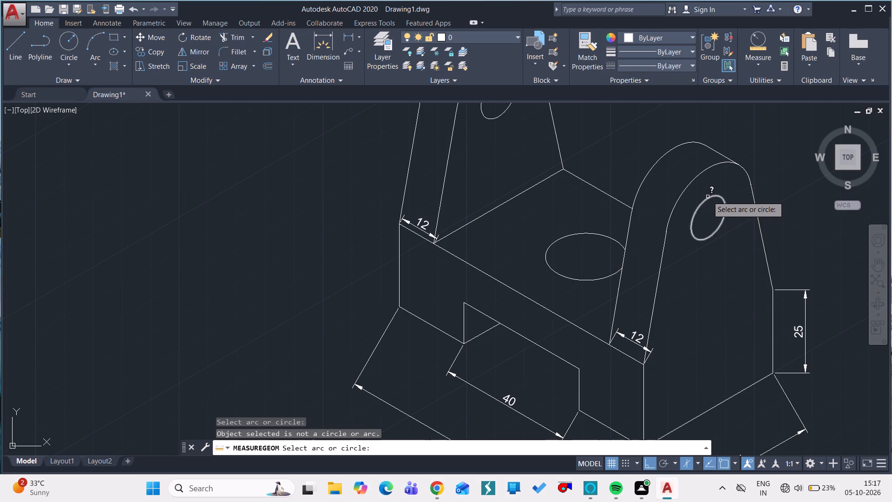
{"action": "key", "text": "Escape"}
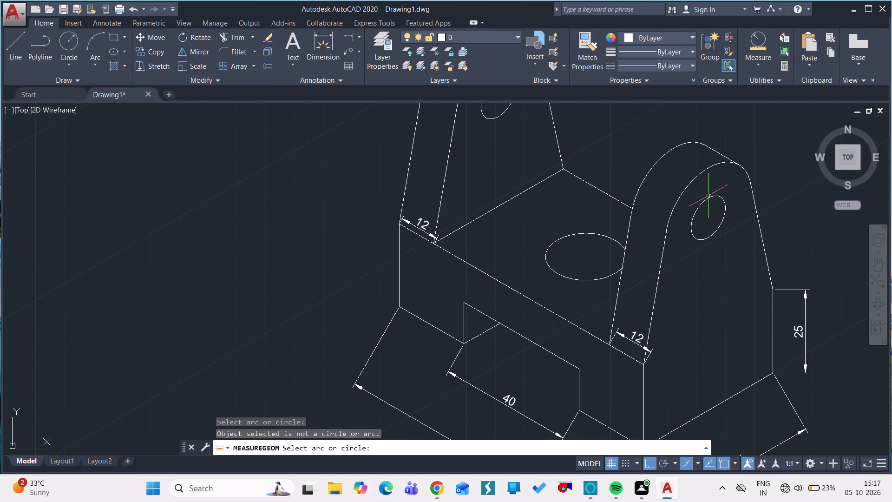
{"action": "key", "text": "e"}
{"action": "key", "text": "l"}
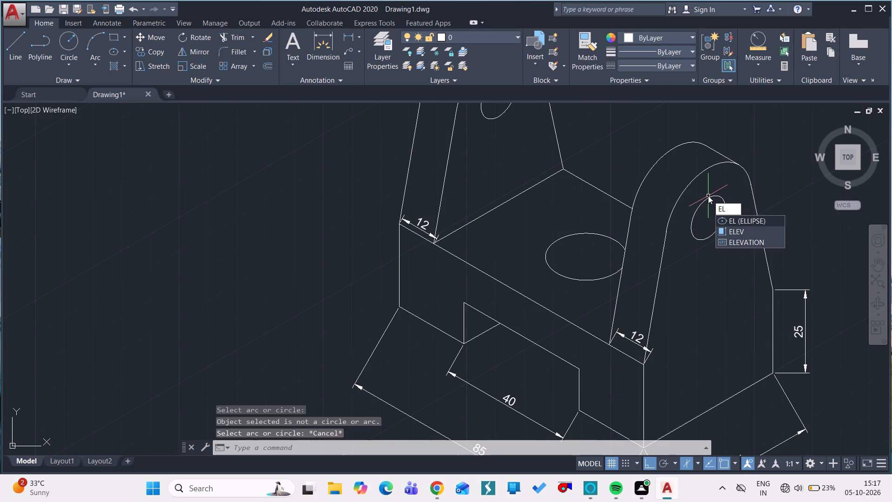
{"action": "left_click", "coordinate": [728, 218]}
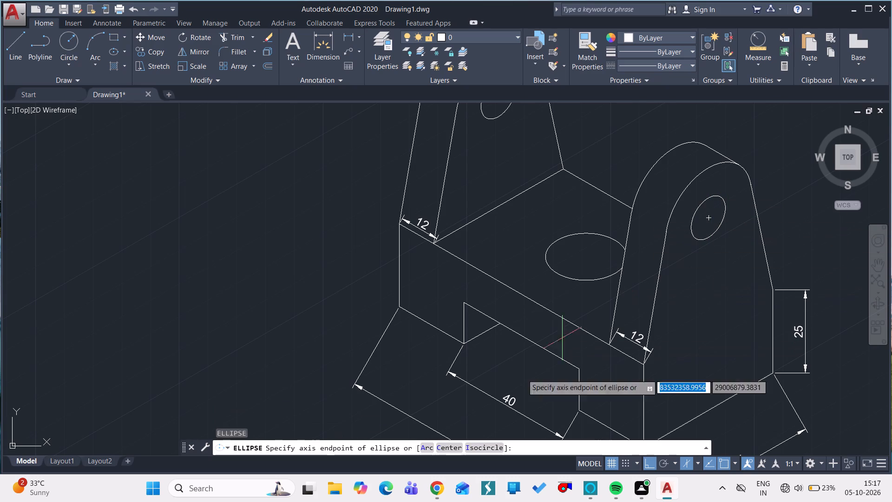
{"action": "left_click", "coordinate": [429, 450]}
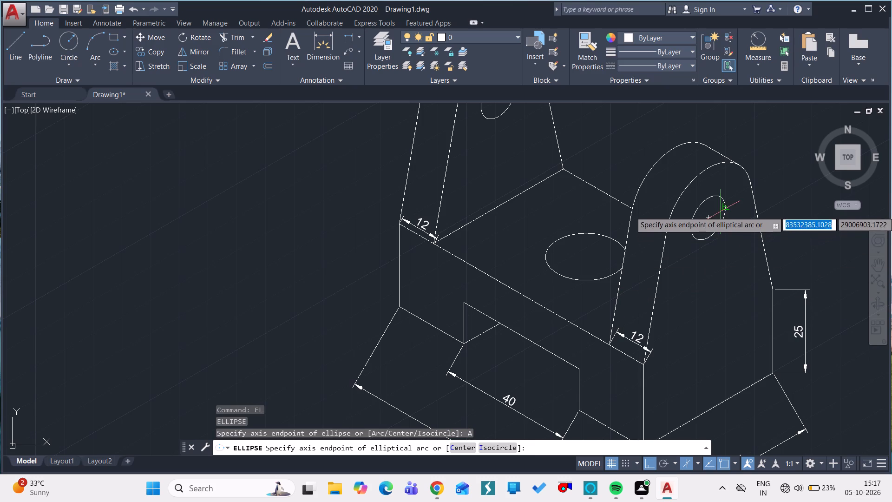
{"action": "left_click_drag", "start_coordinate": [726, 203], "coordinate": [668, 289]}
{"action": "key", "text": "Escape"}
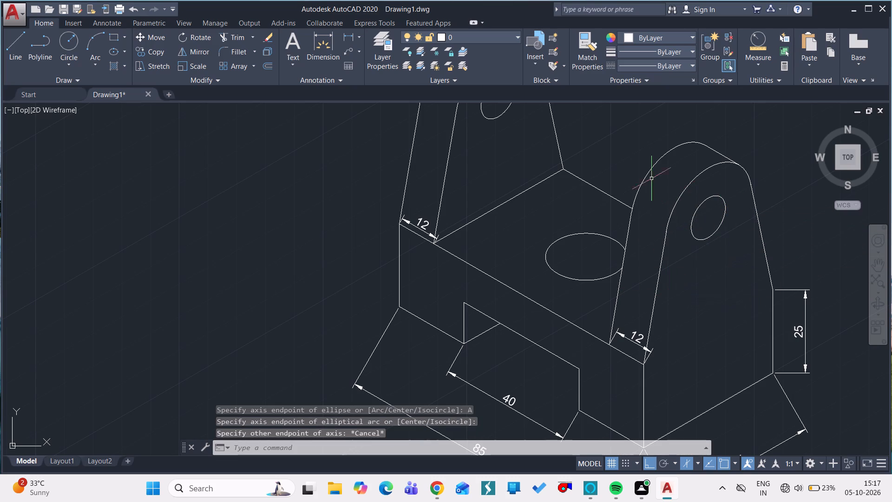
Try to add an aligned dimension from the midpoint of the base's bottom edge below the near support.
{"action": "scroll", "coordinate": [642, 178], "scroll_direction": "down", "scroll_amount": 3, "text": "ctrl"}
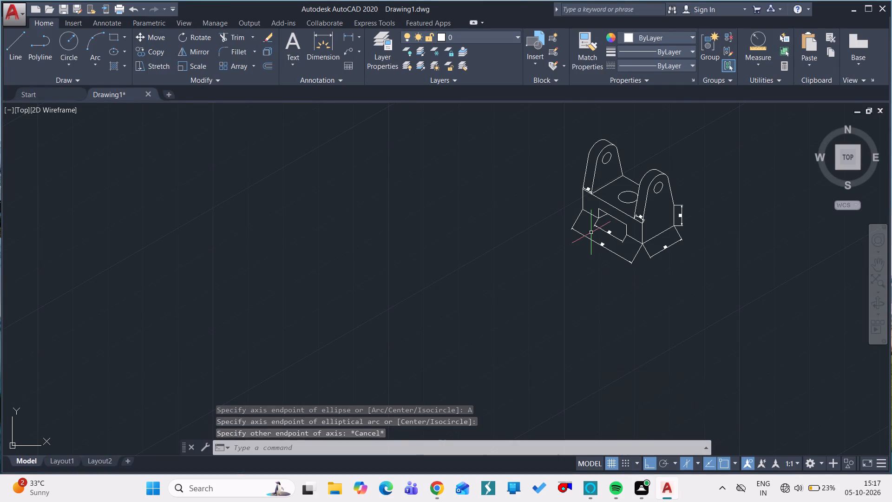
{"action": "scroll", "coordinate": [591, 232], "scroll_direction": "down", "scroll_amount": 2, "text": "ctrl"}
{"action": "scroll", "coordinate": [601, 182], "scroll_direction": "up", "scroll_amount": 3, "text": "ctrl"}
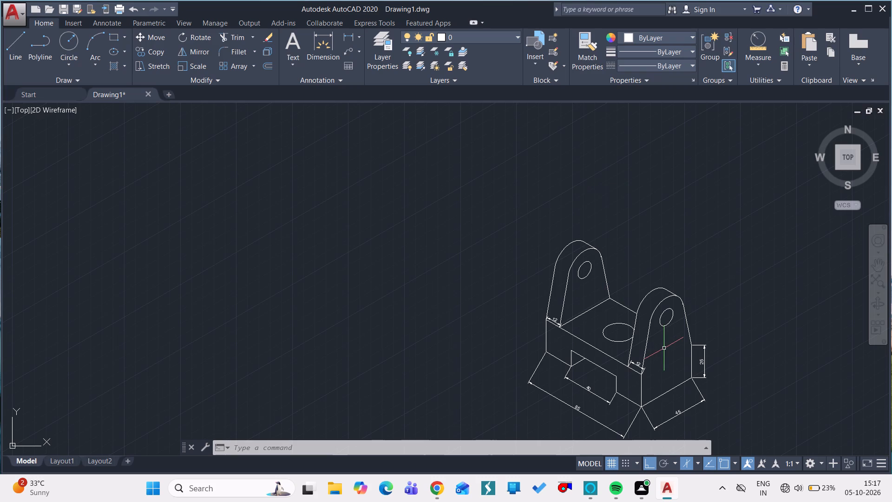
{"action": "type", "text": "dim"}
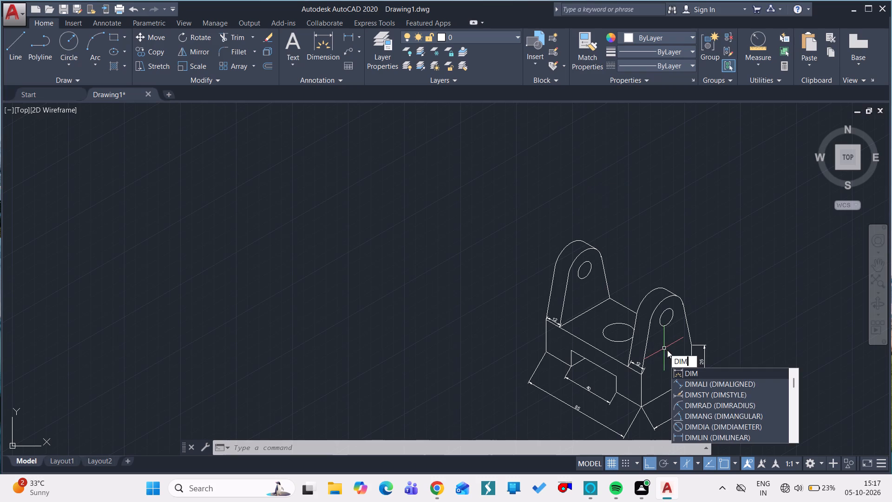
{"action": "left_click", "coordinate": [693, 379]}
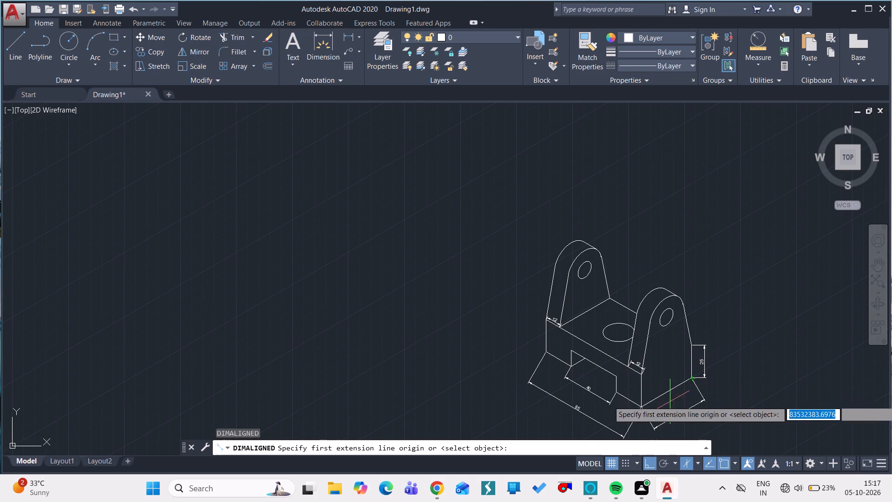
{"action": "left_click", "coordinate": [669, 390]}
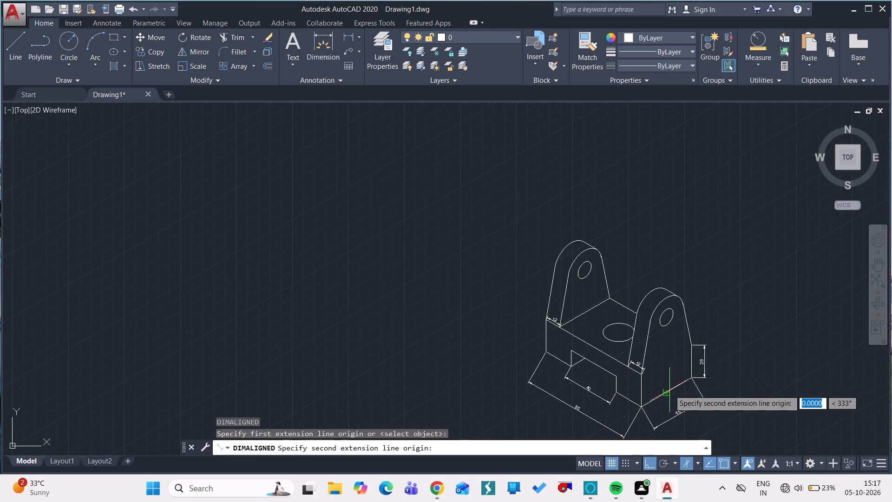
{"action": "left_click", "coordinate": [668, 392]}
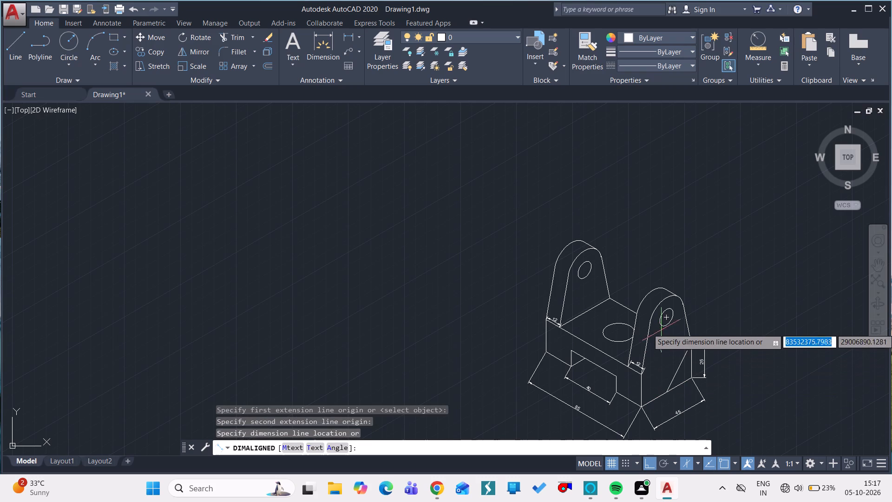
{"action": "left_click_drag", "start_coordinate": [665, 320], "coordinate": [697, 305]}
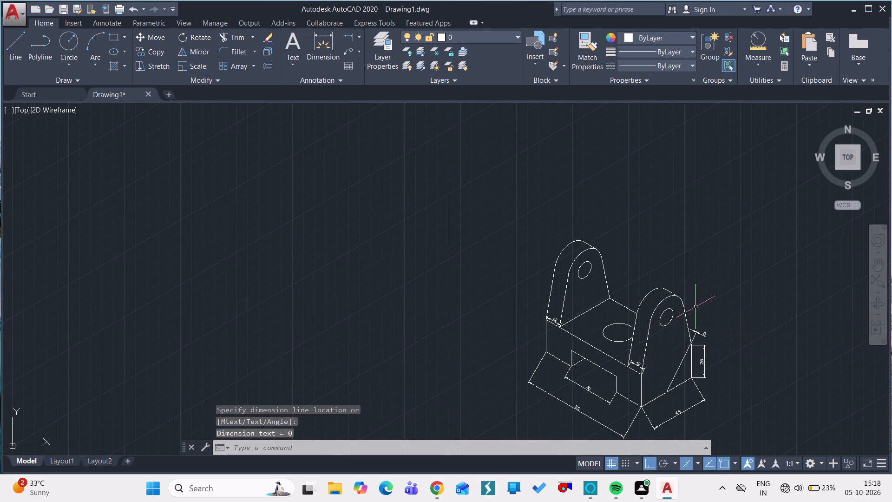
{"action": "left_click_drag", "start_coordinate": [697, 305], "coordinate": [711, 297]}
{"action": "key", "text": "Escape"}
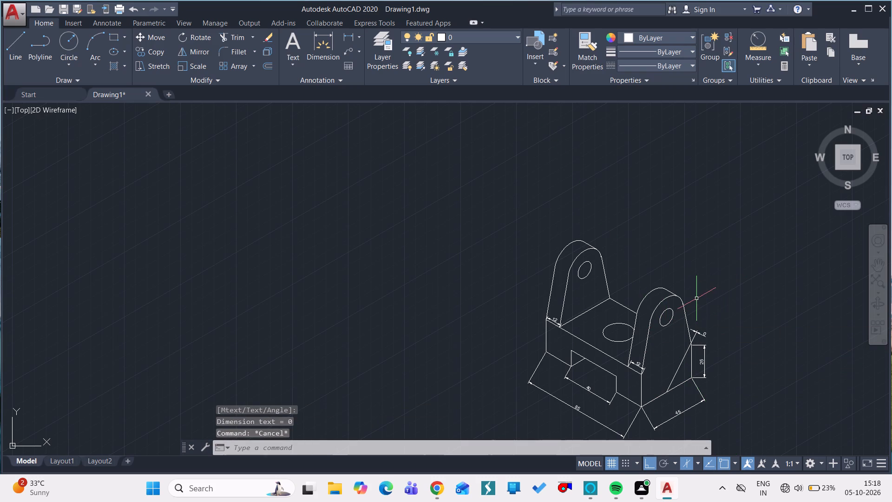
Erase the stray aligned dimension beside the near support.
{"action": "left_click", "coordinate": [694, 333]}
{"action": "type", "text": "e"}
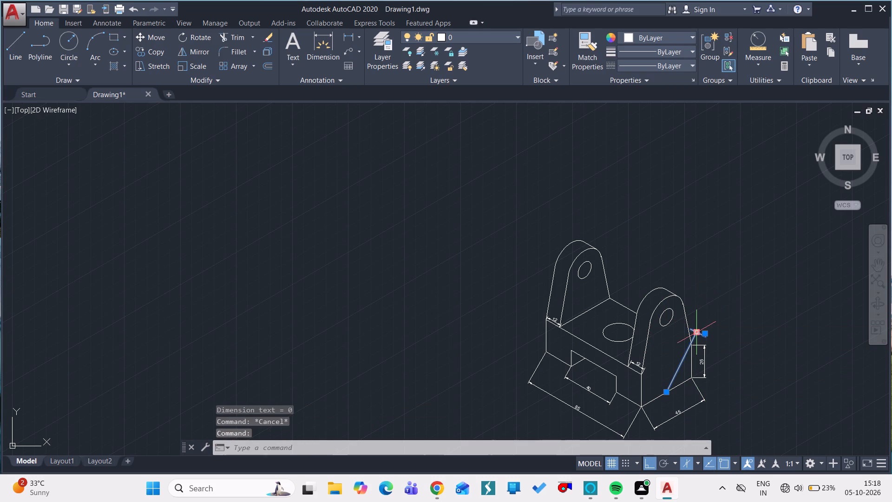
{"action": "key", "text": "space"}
Find the leftover geometry lying far away from the bracket and erase one stray line of it.
{"action": "scroll", "coordinate": [729, 284], "scroll_direction": "down", "scroll_amount": 2, "text": "ctrl"}
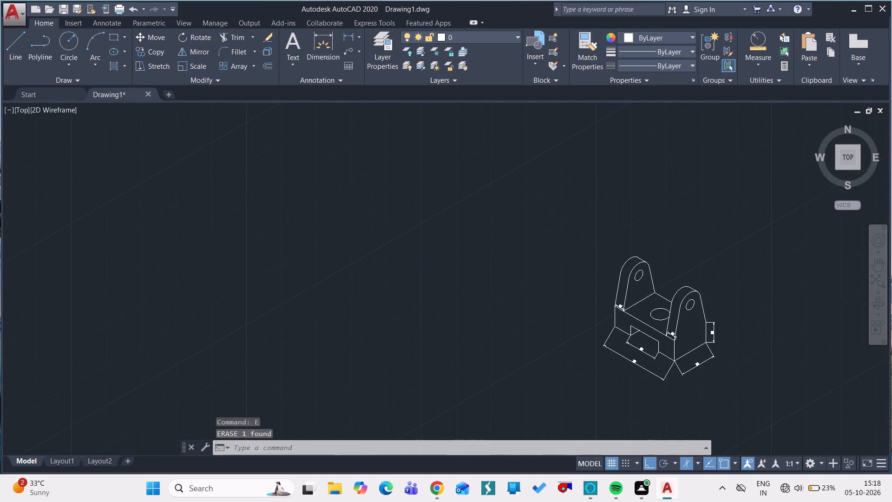
{"action": "type", "text": "z a"}
{"action": "key", "text": "space"}
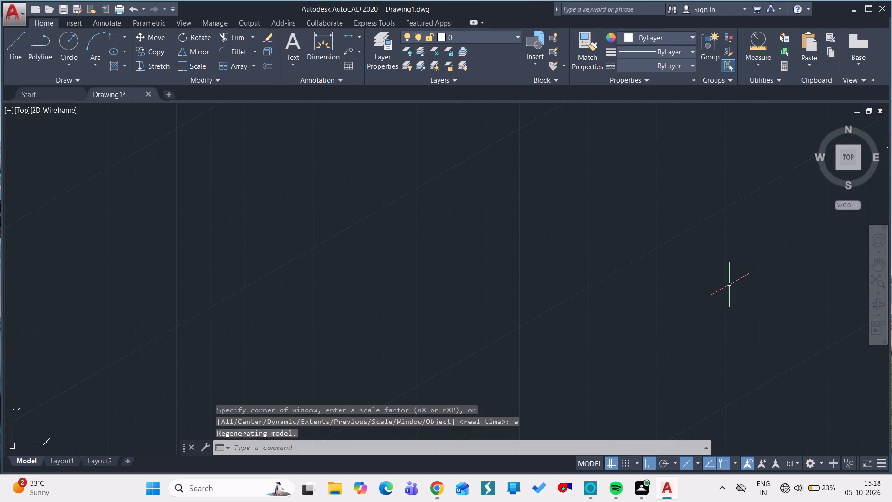
{"action": "scroll", "coordinate": [729, 284], "scroll_direction": "down", "scroll_amount": 3, "text": "ctrl"}
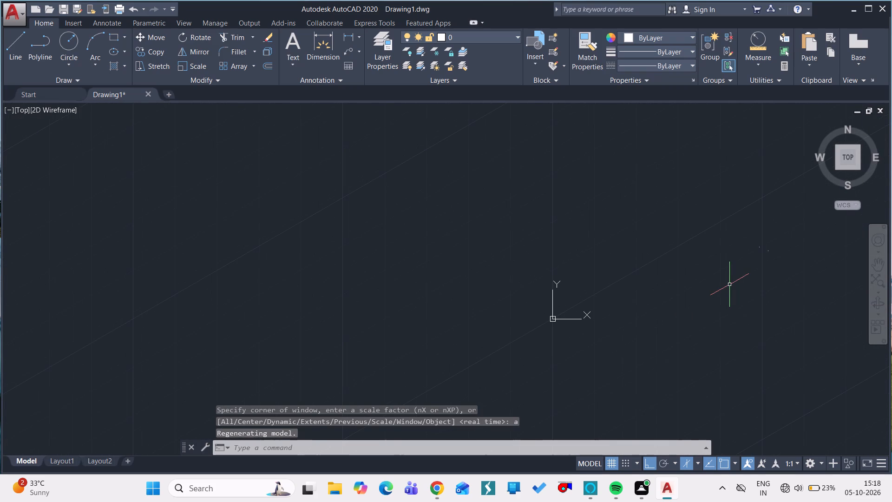
{"action": "scroll", "coordinate": [777, 240], "scroll_direction": "up", "scroll_amount": 4, "text": "ctrl"}
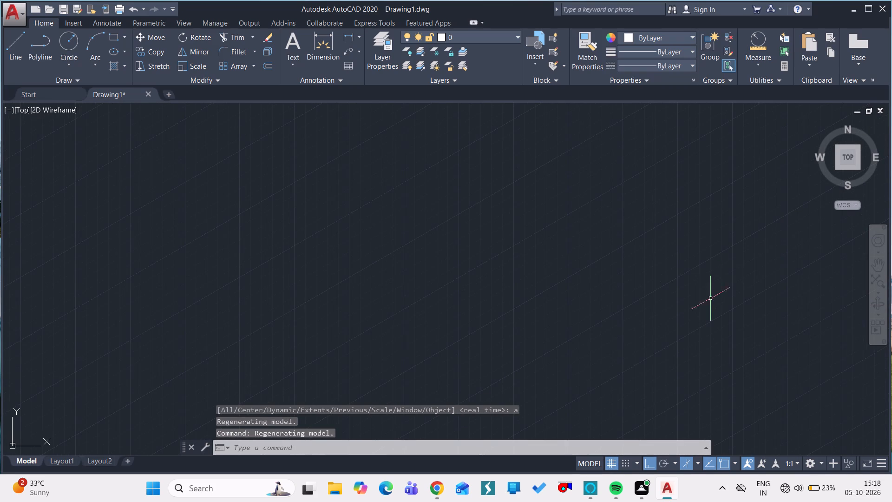
{"action": "scroll", "coordinate": [705, 308], "scroll_direction": "up", "scroll_amount": 3, "text": "ctrl"}
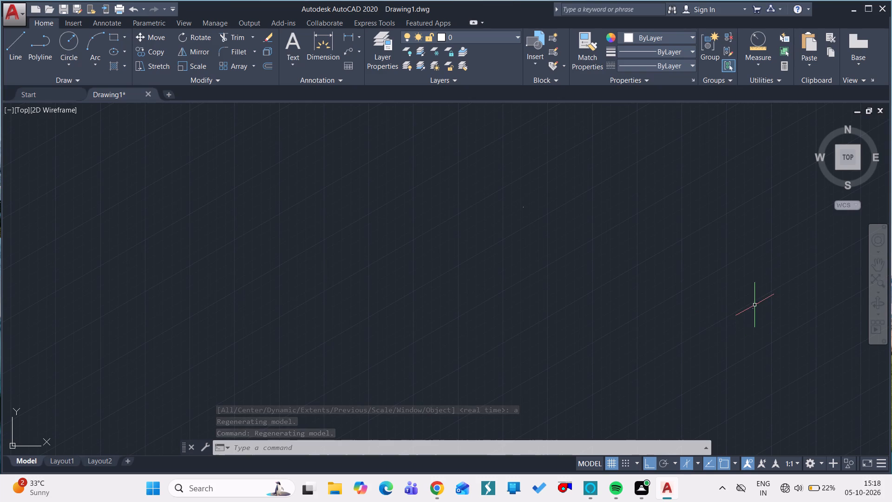
{"action": "scroll", "coordinate": [754, 305], "scroll_direction": "up", "scroll_amount": 5, "text": "ctrl"}
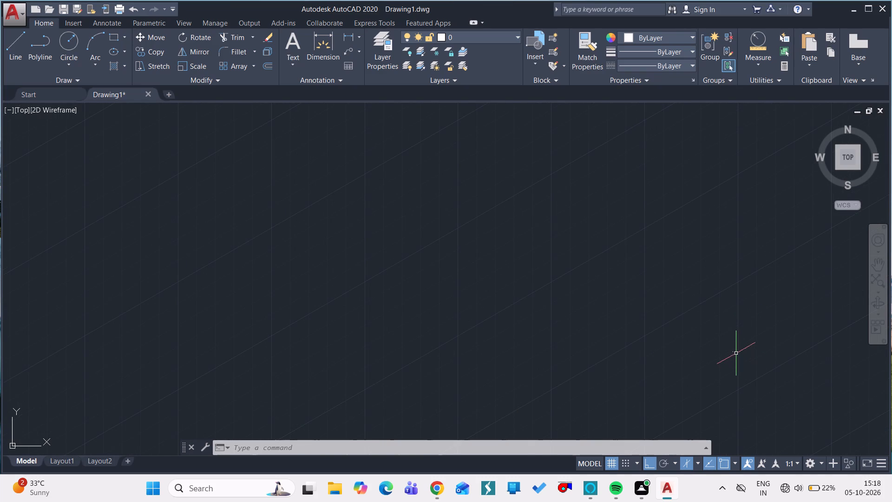
{"action": "scroll", "coordinate": [736, 353], "scroll_direction": "up", "scroll_amount": 8, "text": "ctrl"}
{"action": "left_click", "coordinate": [677, 369]}
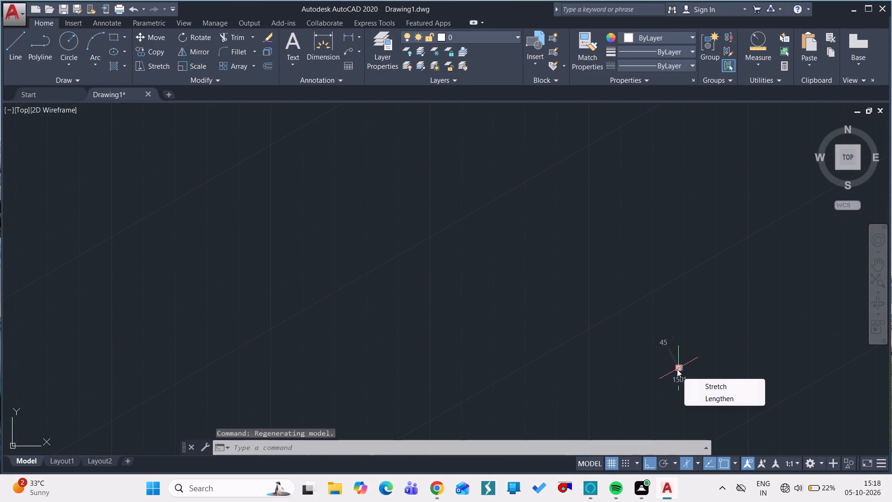
{"action": "key", "text": "Escape"}
{"action": "type", "text": "e"}
{"action": "key", "text": "space"}
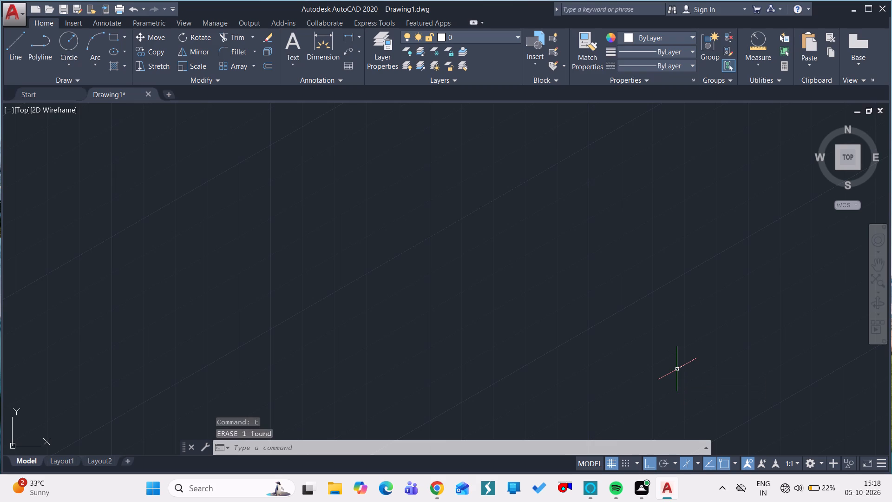
Select the remaining stray sloped line segments away from the bracket together and erase them.
{"action": "left_click_drag", "start_coordinate": [681, 337], "coordinate": [657, 376]}
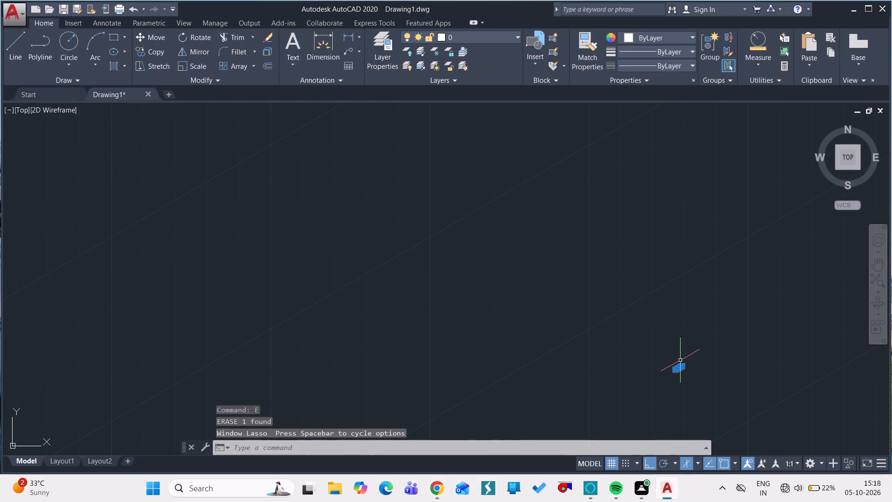
{"action": "scroll", "coordinate": [680, 360], "scroll_direction": "up", "scroll_amount": 5, "text": "ctrl"}
{"action": "scroll", "coordinate": [659, 426], "scroll_direction": "up", "scroll_amount": 4, "text": "ctrl"}
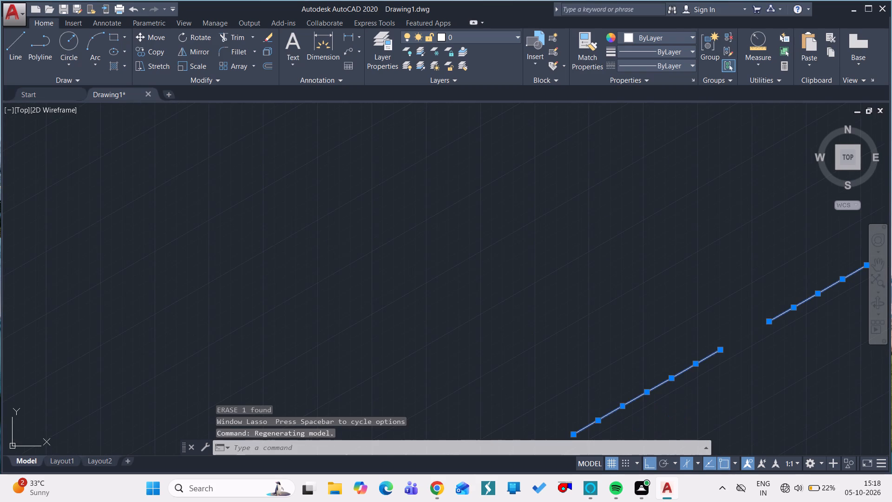
{"action": "type", "text": "e"}
{"action": "key", "text": "space"}
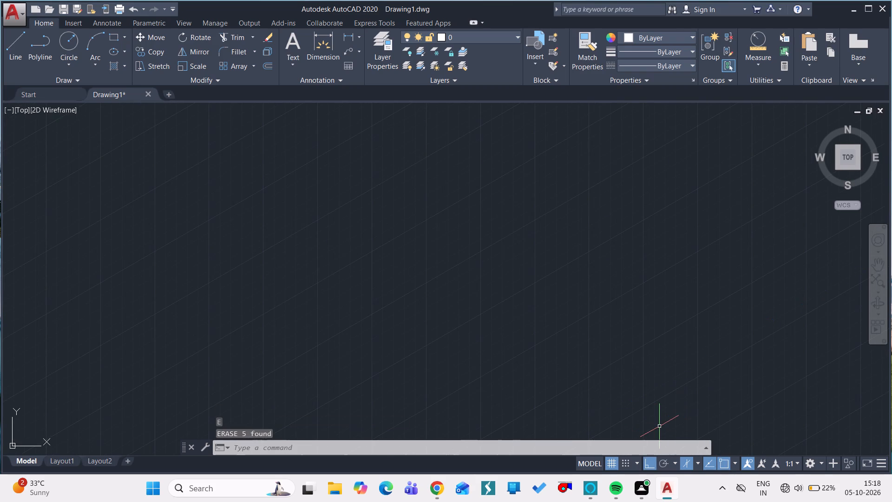
Look for the dimensioned bracket in the emptied drawing area and bring it back into view.
{"action": "scroll", "coordinate": [659, 426], "scroll_direction": "down", "scroll_amount": 4, "text": "ctrl"}
{"action": "scroll", "coordinate": [643, 241], "scroll_direction": "down", "scroll_amount": 19, "text": "ctrl"}
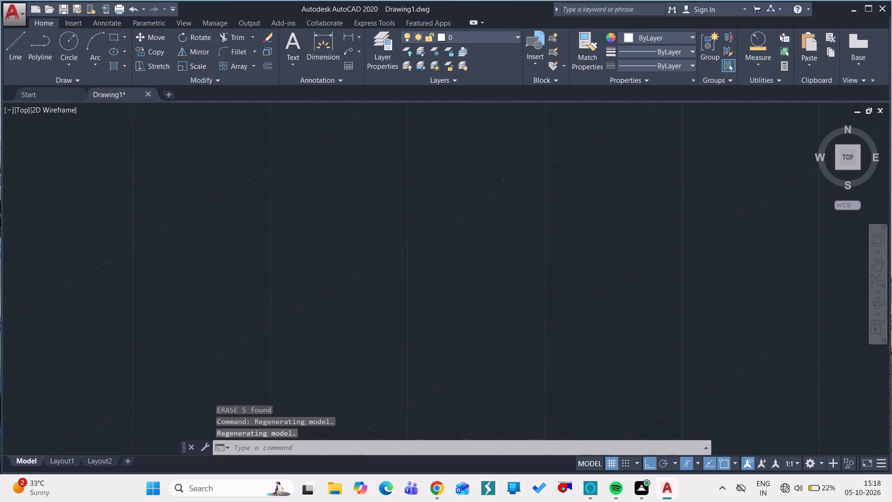
{"action": "scroll", "coordinate": [643, 241], "scroll_direction": "down", "scroll_amount": 2, "text": "ctrl"}
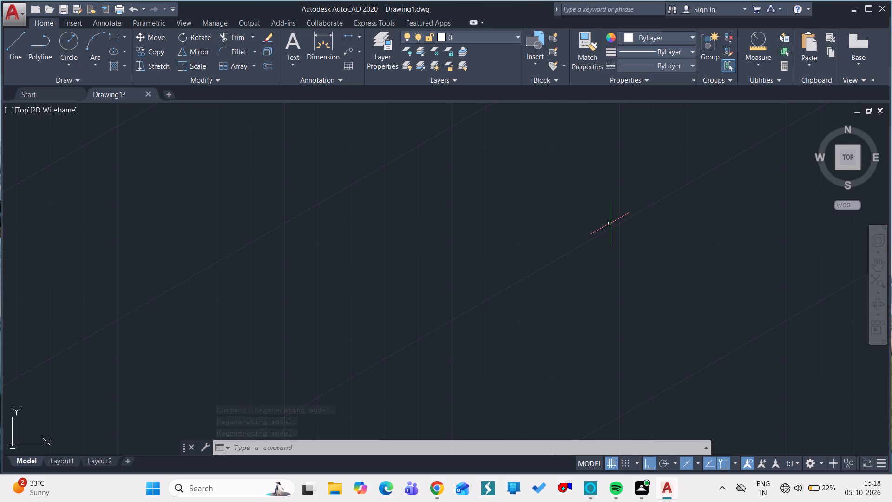
{"action": "scroll", "coordinate": [610, 224], "scroll_direction": "up", "scroll_amount": 10, "text": "ctrl"}
{"action": "scroll", "coordinate": [575, 363], "scroll_direction": "down", "scroll_amount": 3, "text": "ctrl"}
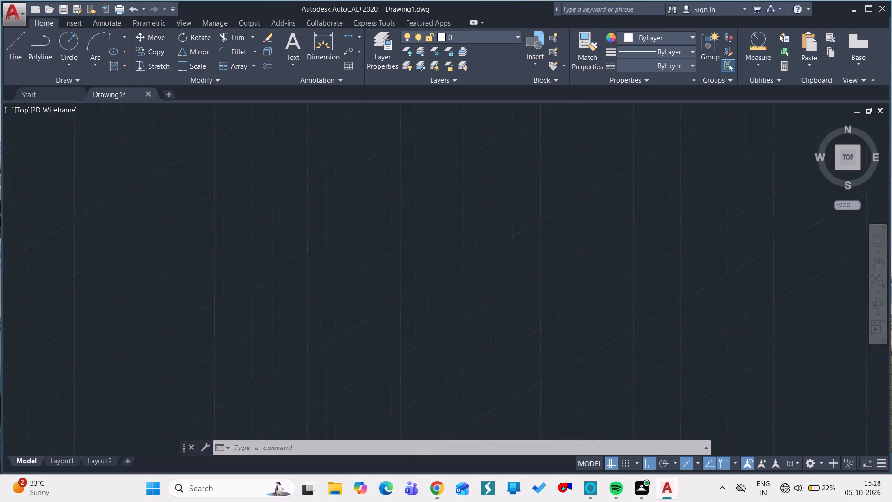
{"action": "scroll", "coordinate": [575, 363], "scroll_direction": "down", "scroll_amount": 4, "text": "ctrl"}
{"action": "scroll", "coordinate": [564, 390], "scroll_direction": "up", "scroll_amount": 2, "text": "ctrl"}
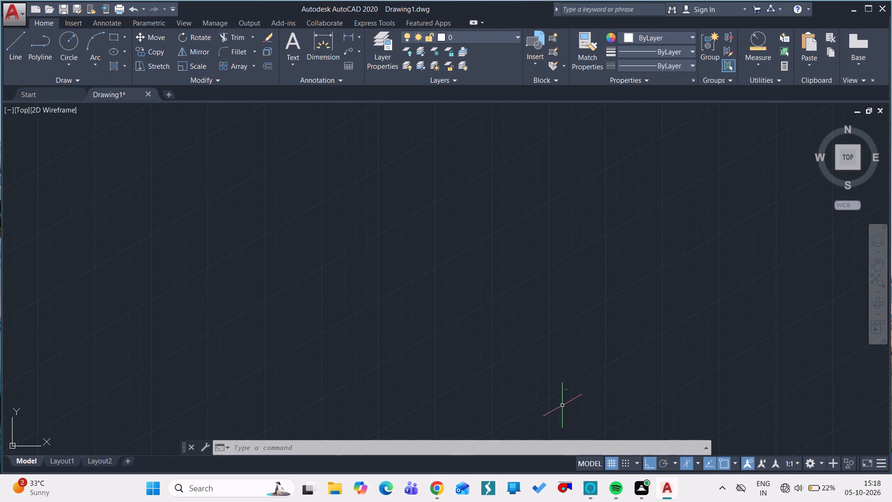
{"action": "scroll", "coordinate": [562, 404], "scroll_direction": "up", "scroll_amount": 4, "text": "ctrl"}
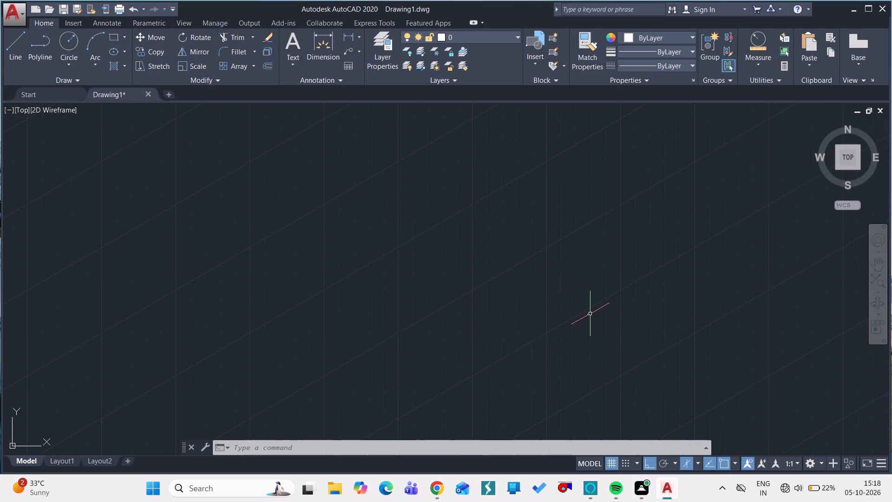
{"action": "scroll", "coordinate": [590, 314], "scroll_direction": "up", "scroll_amount": 10, "text": "ctrl"}
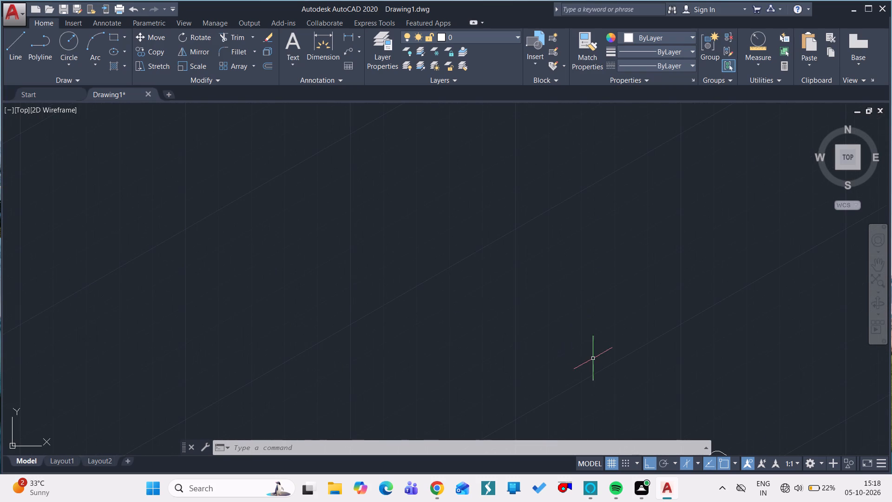
{"action": "scroll", "coordinate": [595, 359], "scroll_direction": "down", "scroll_amount": 3, "text": "ctrl"}
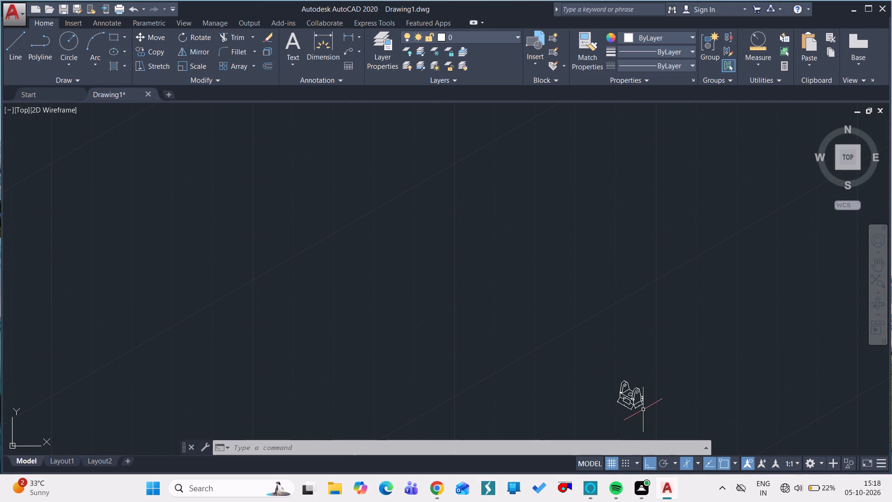
{"action": "scroll", "coordinate": [638, 417], "scroll_direction": "up", "scroll_amount": 4, "text": "ctrl"}
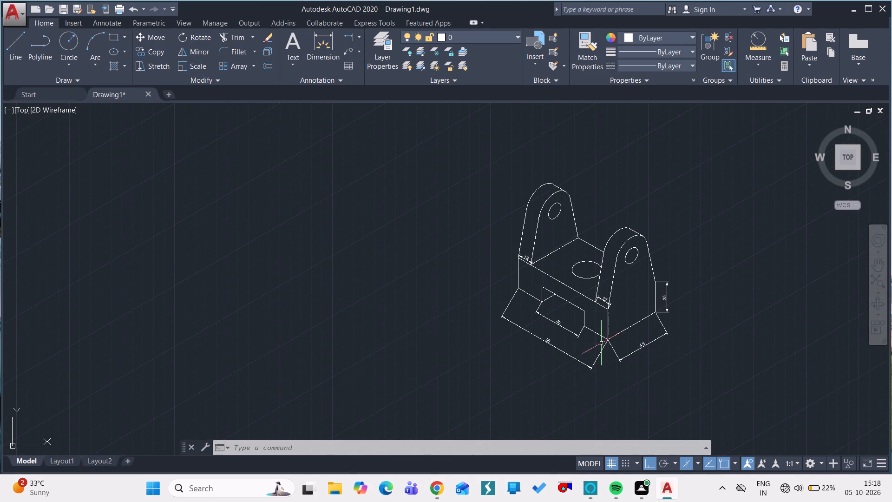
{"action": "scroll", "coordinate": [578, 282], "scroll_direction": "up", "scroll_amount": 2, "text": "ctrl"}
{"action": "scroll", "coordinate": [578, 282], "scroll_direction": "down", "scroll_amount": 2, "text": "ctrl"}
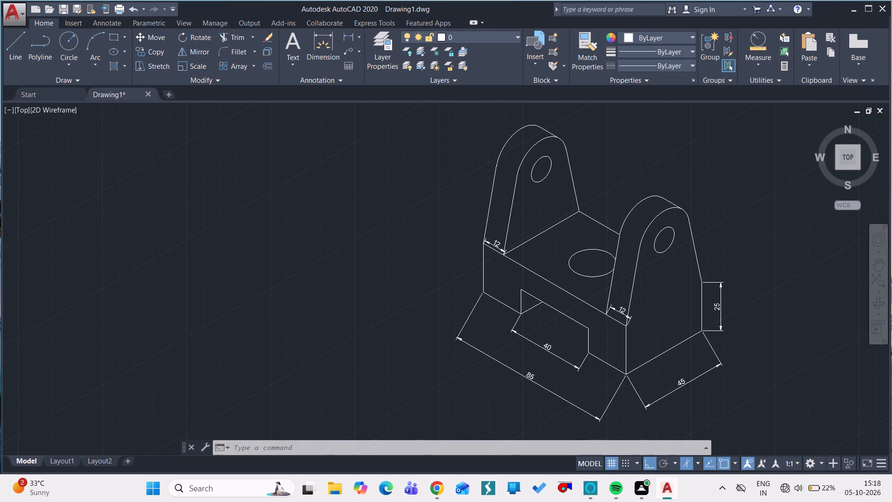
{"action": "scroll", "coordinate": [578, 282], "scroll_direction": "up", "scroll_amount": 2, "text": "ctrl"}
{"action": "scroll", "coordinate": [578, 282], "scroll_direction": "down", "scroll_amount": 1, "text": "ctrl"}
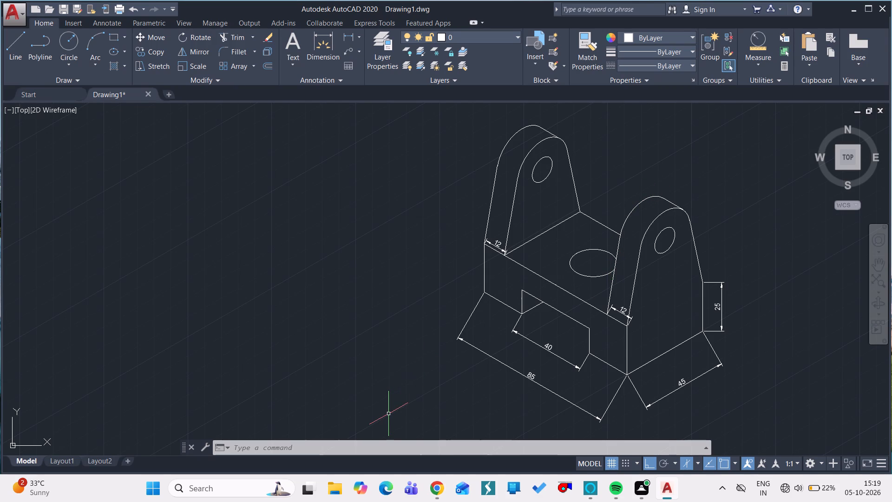
Turn off command log recording with the LOGFILEOFF command.
{"action": "type", "text": "log"}
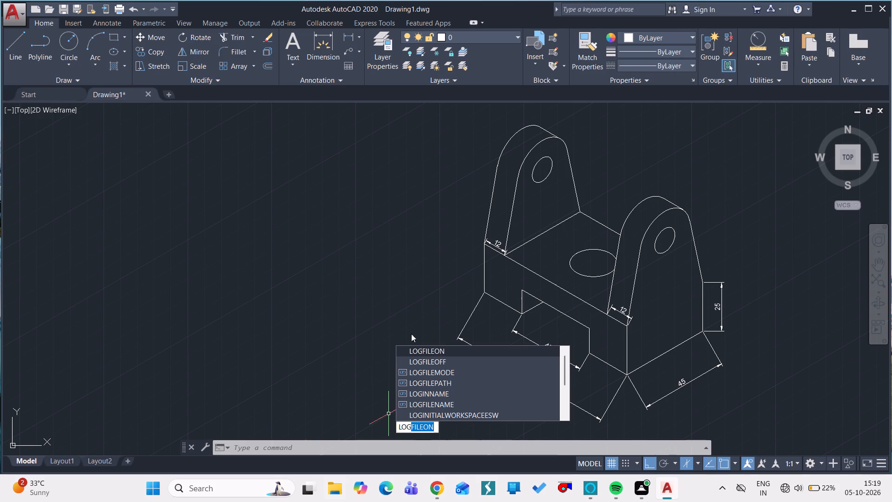
{"action": "left_click", "coordinate": [427, 363]}
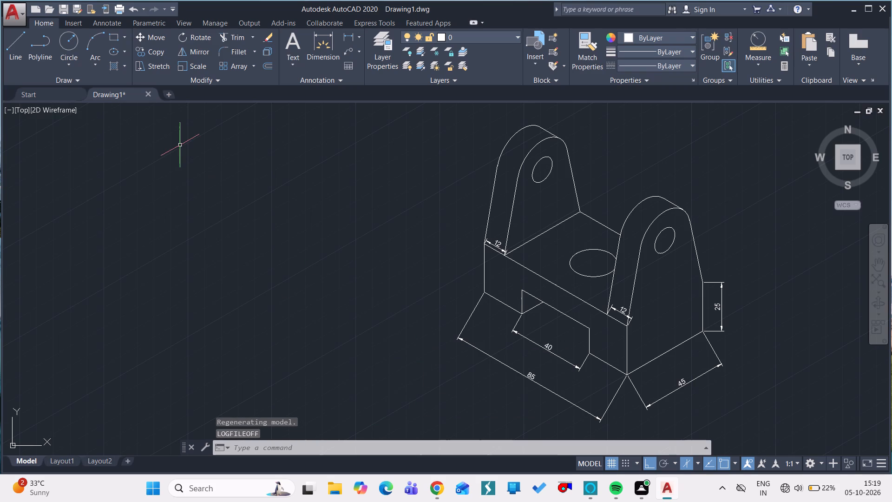
Start saving the drawing under a new name and create a folder DRAWING-19 in Desktop > AUTOCAD INTERSHIP > DRAWINGS > AUTOCAD DRAWINGS.
{"action": "left_click", "coordinate": [16, 16]}
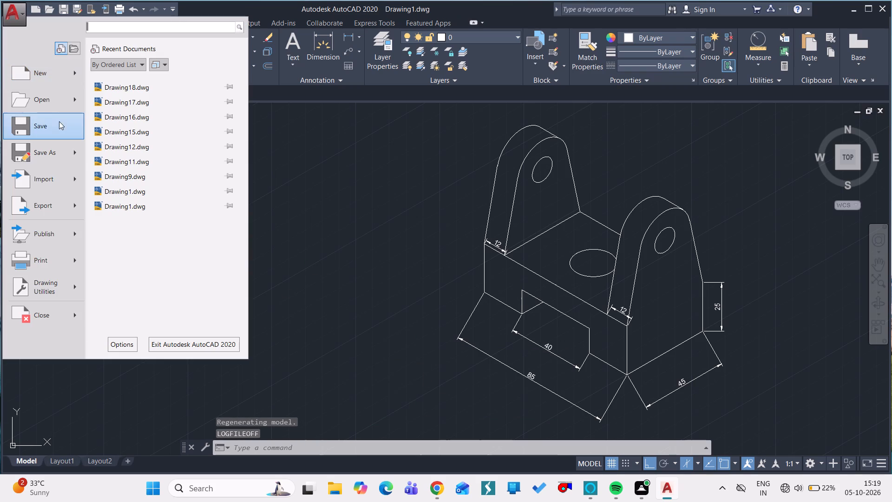
{"action": "left_click", "coordinate": [62, 161]}
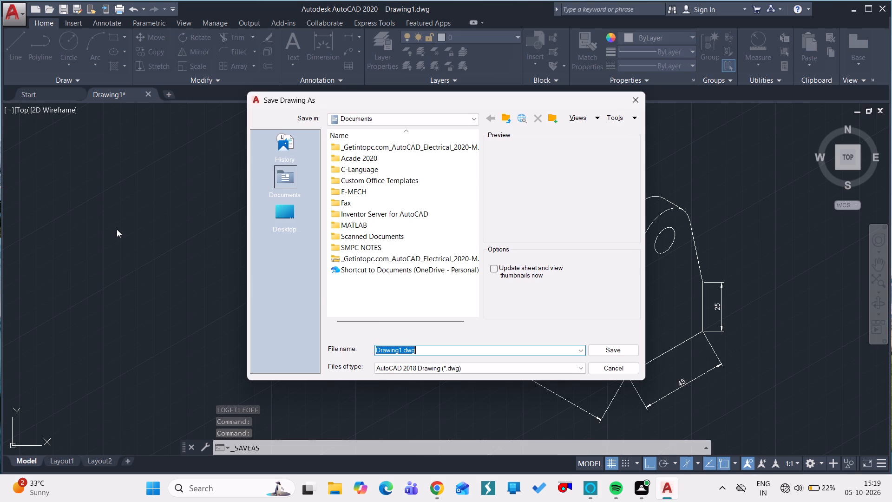
{"action": "left_click", "coordinate": [268, 219]}
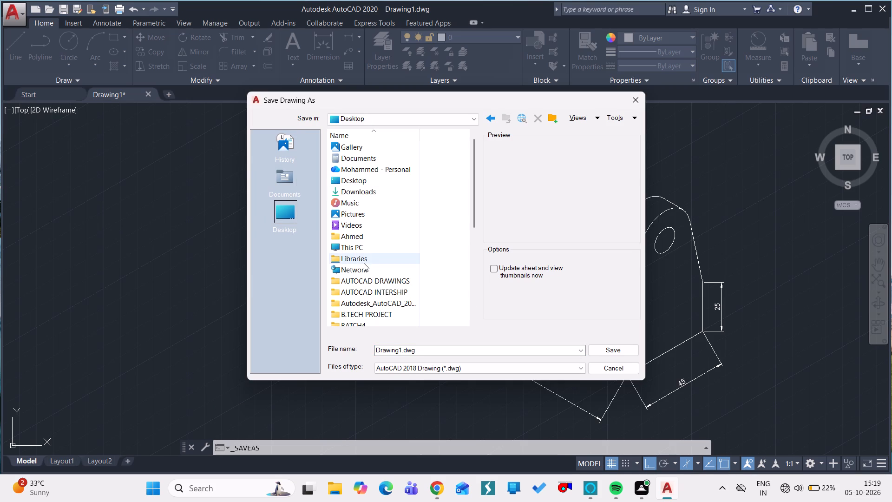
{"action": "double_click", "coordinate": [365, 296]}
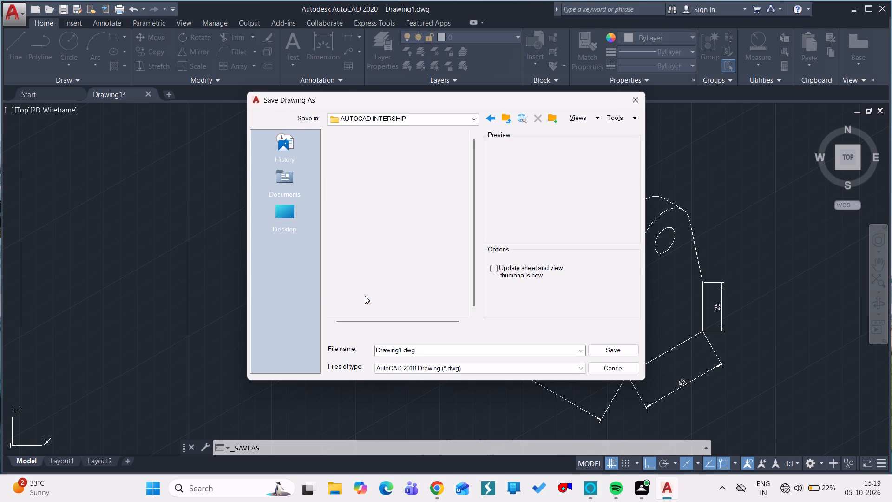
{"action": "double_click", "coordinate": [357, 144]}
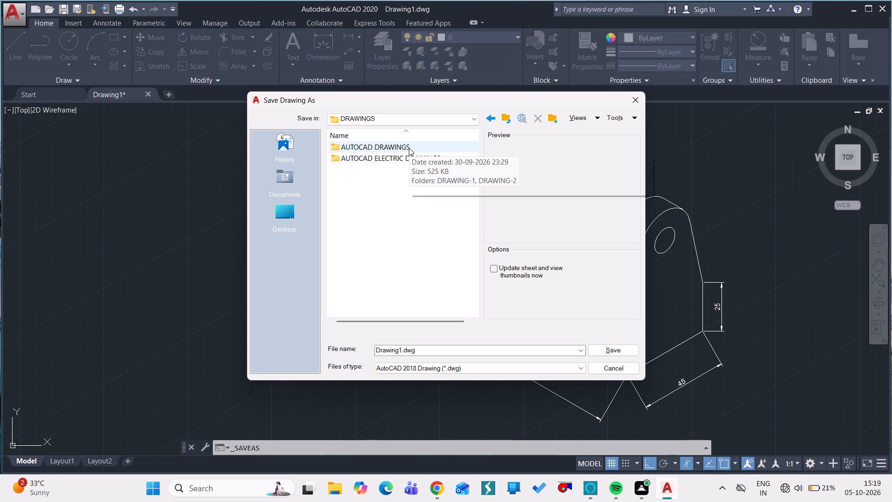
{"action": "double_click", "coordinate": [409, 148]}
{"action": "scroll", "coordinate": [383, 235], "scroll_direction": "down", "scroll_amount": 6}
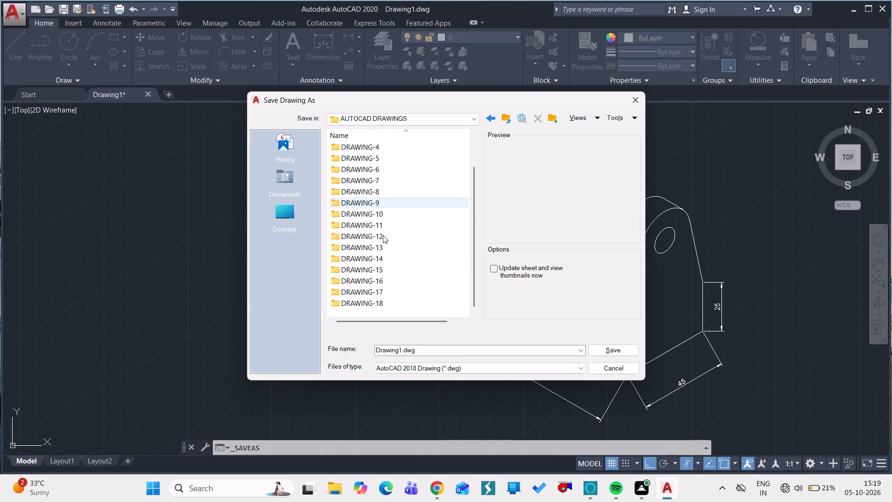
{"action": "scroll", "coordinate": [383, 235], "scroll_direction": "down", "scroll_amount": 14}
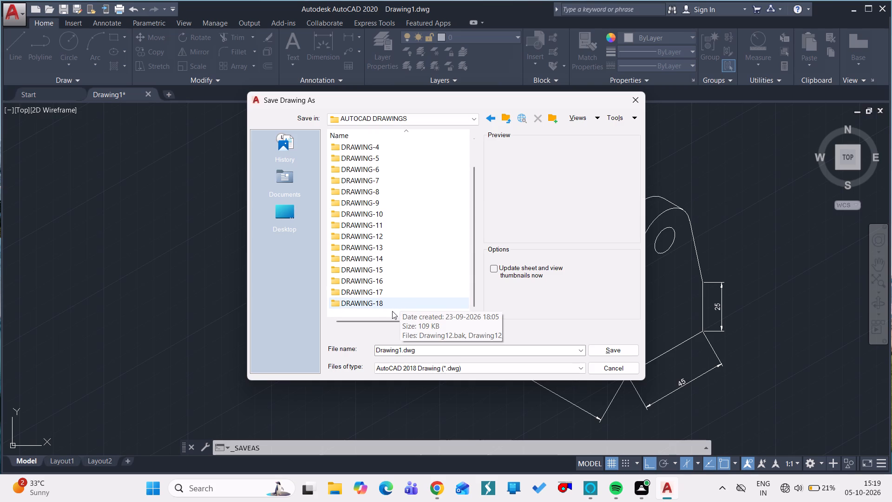
{"action": "left_click", "coordinate": [392, 311]}
{"action": "right_click", "coordinate": [392, 311]}
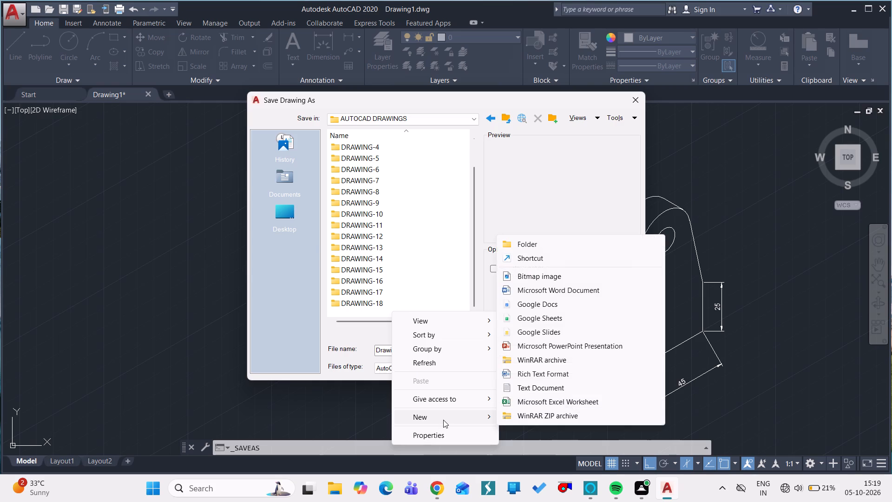
{"action": "left_click", "coordinate": [544, 247]}
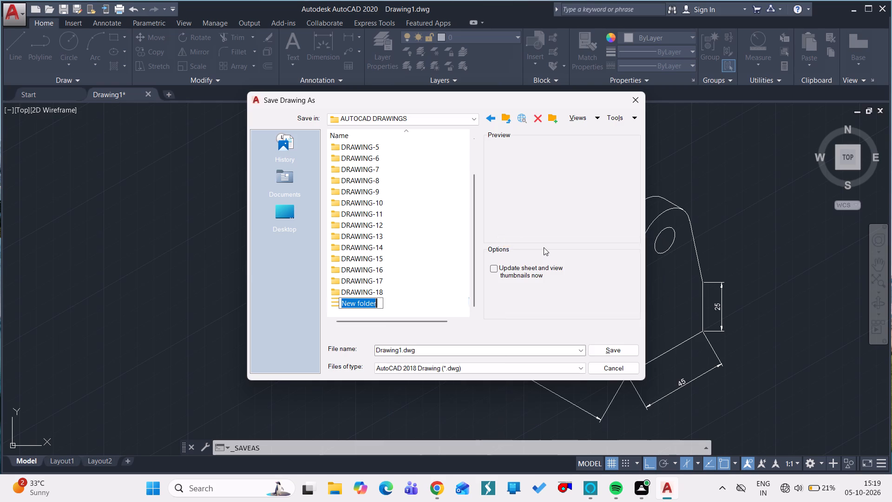
{"action": "type", "text": "DRA"}
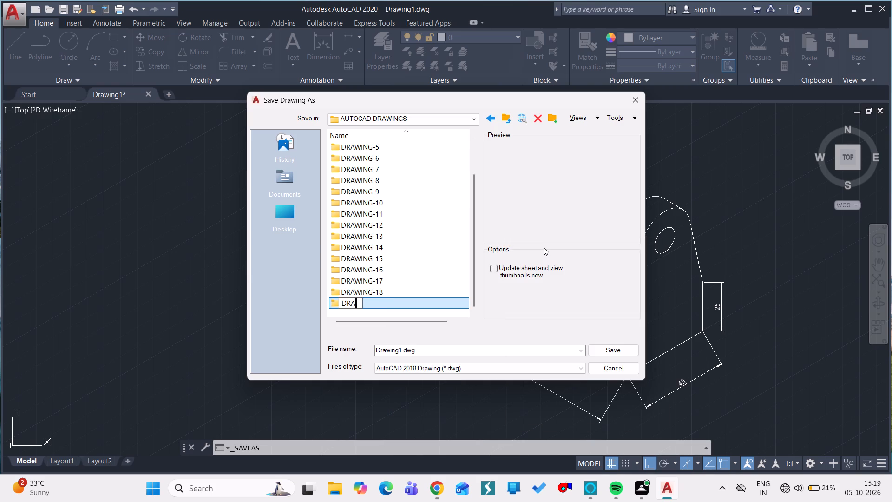
{"action": "type", "text": "WING"}
{"action": "type", "text": "-19"}
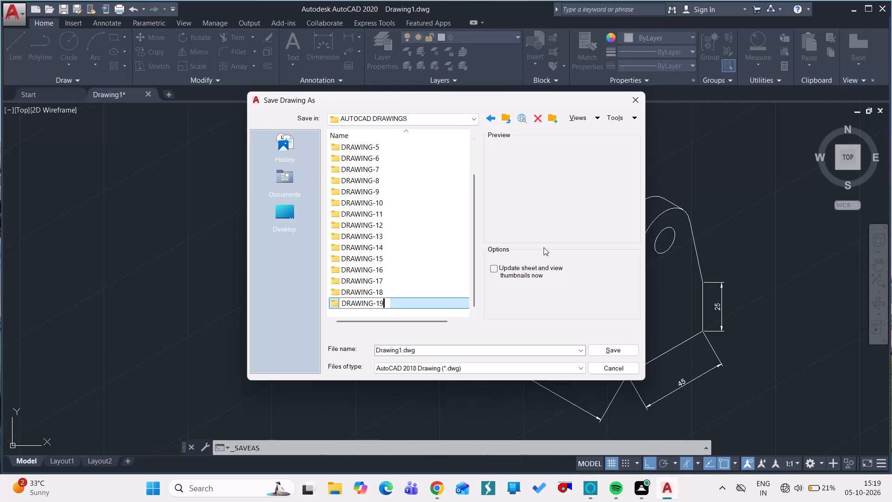
Save the drawing as Drawing19.dwg inside the new DRAWING-19 folder.
{"action": "double_click", "coordinate": [397, 298]}
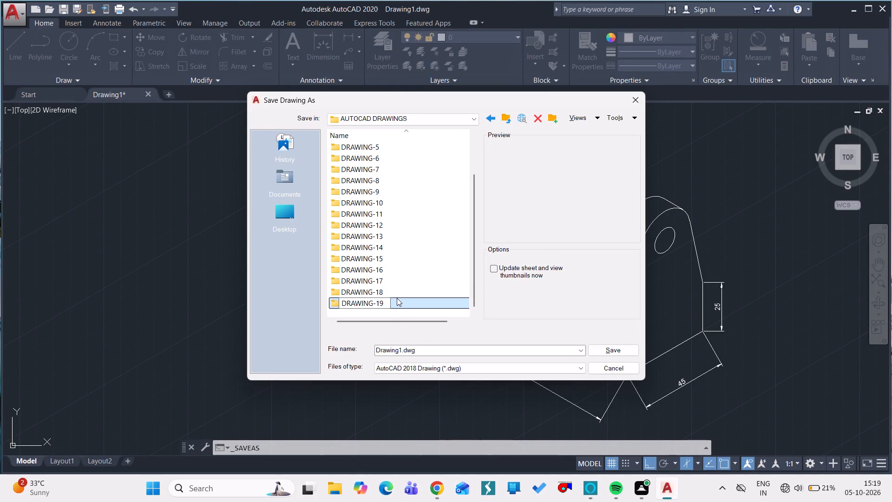
{"action": "left_click", "coordinate": [402, 350]}
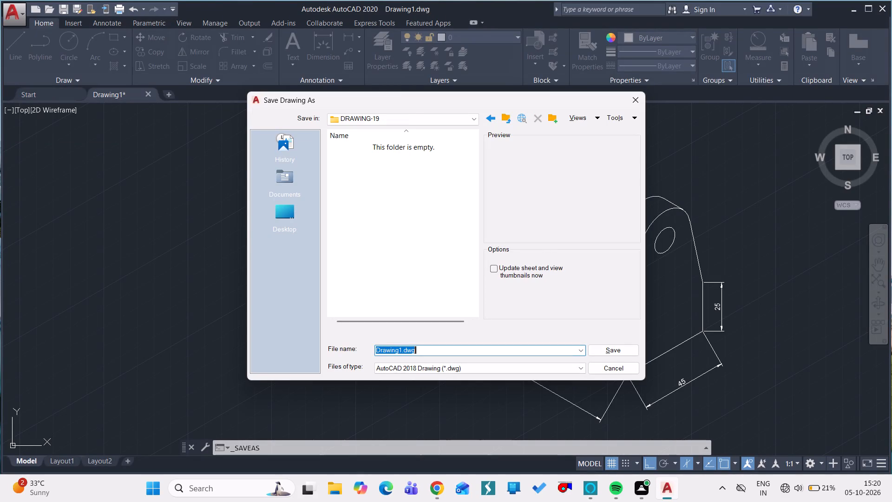
{"action": "left_click", "coordinate": [402, 350]}
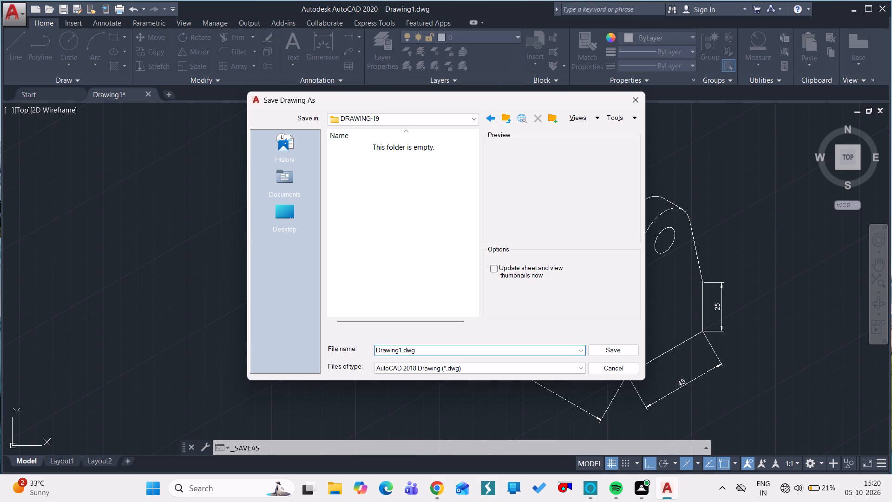
{"action": "left_click", "coordinate": [401, 350]}
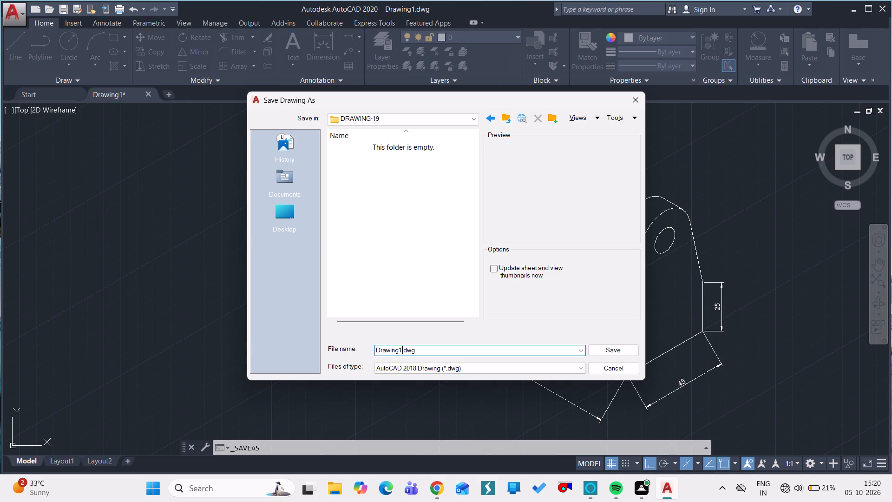
{"action": "left_click", "coordinate": [400, 350]}
{"action": "key", "text": "9"}
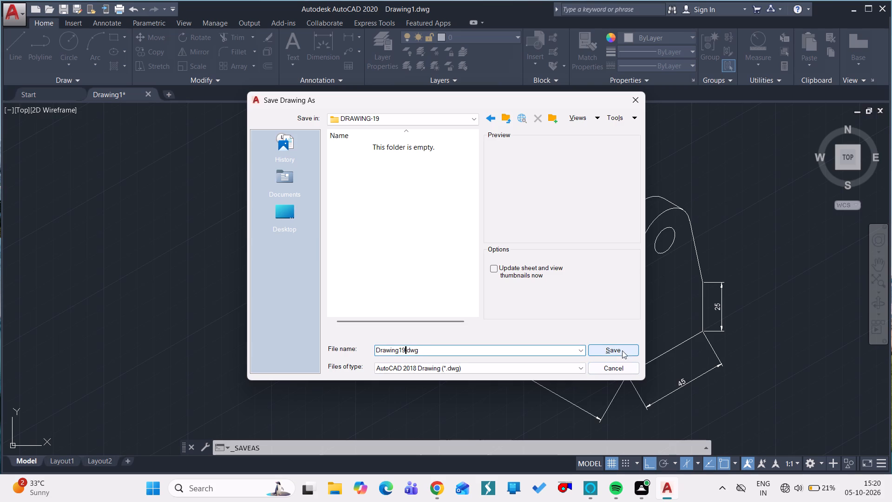
{"action": "left_click", "coordinate": [611, 350]}
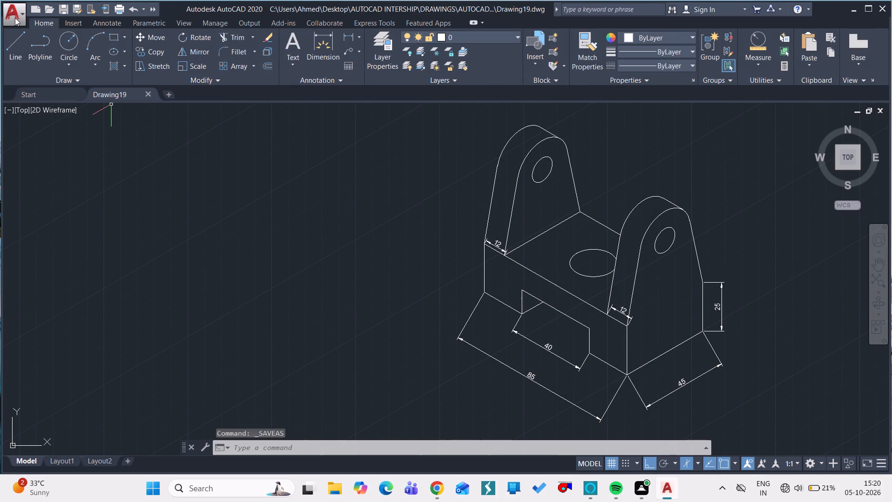
Export the drawing to PDF as Drawing19.pdf, choosing the DRAWING-19 folder within AUTOCAD INTERSHIP > DRAWINGS > AUTOCAD DRAWINGS as destination.
{"action": "left_click", "coordinate": [13, 18]}
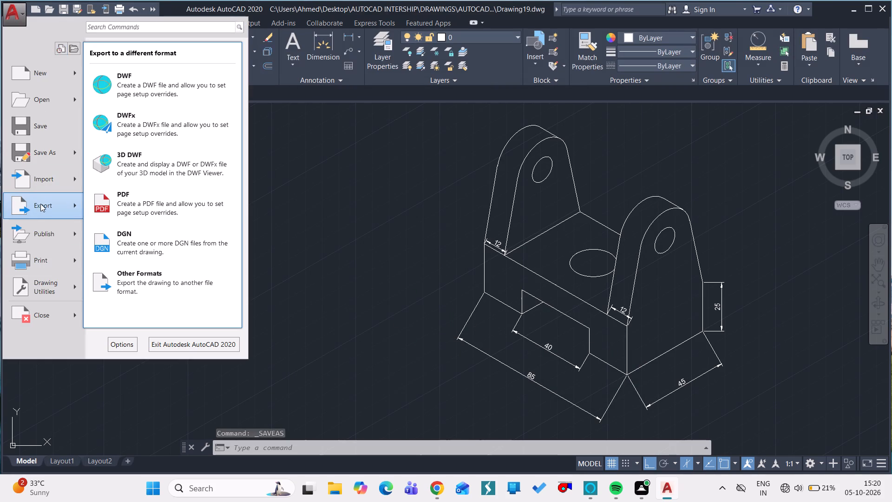
{"action": "left_click", "coordinate": [133, 207]}
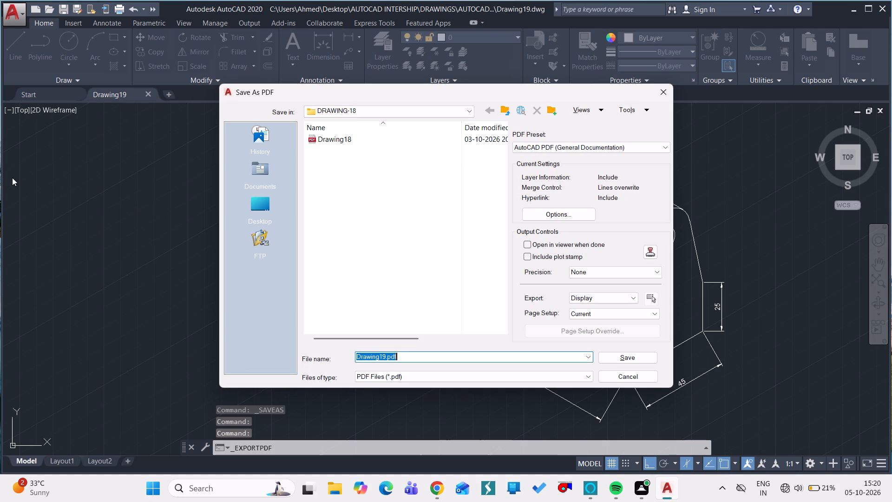
{"action": "left_click", "coordinate": [269, 200]}
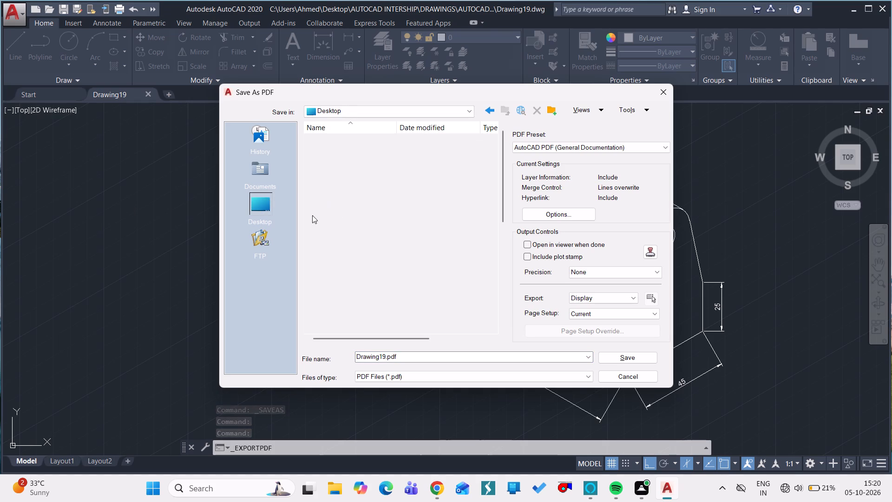
{"action": "double_click", "coordinate": [327, 285]}
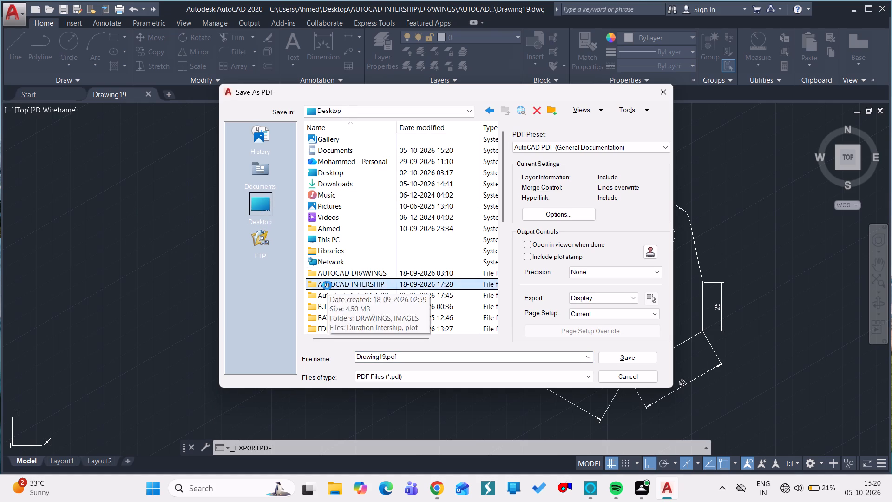
{"action": "left_click", "coordinate": [372, 138]}
{"action": "left_click_drag", "start_coordinate": [372, 138], "coordinate": [361, 140]}
{"action": "double_click", "coordinate": [361, 140]}
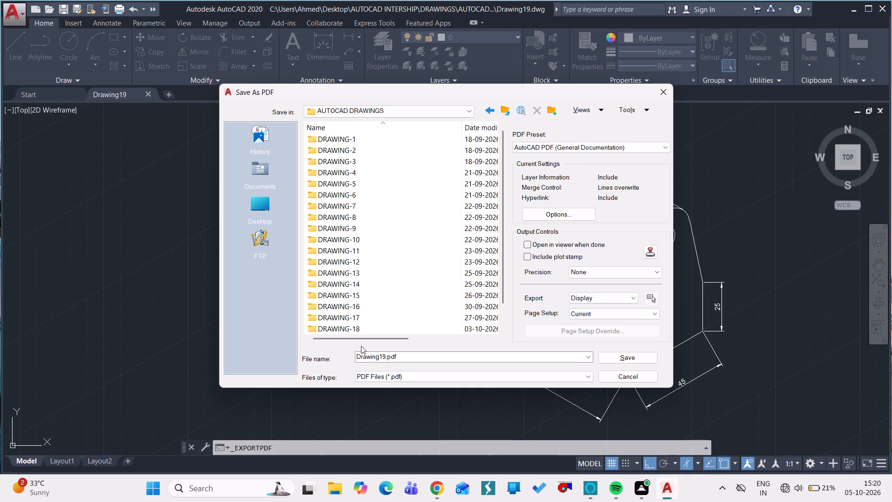